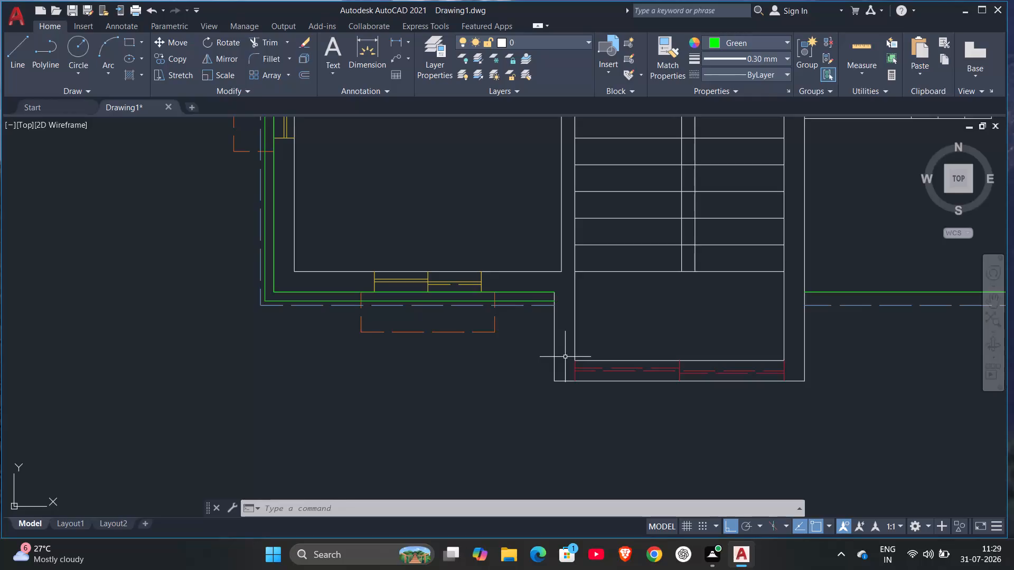
Erase the green line running along the outer face of the lower-left room's bottom wall.
click(520, 291)
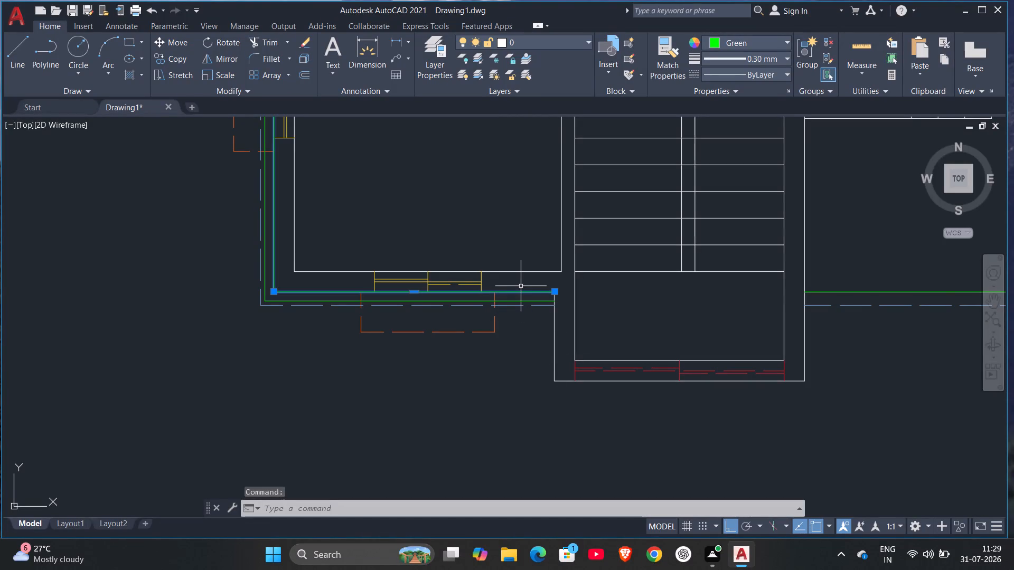
key(Delete)
Erase the five green lines lying on the outer wall face along the top of the plan, including the recess.
scroll(407, 245, down, 3)
middle_drag(419, 208, 468, 392)
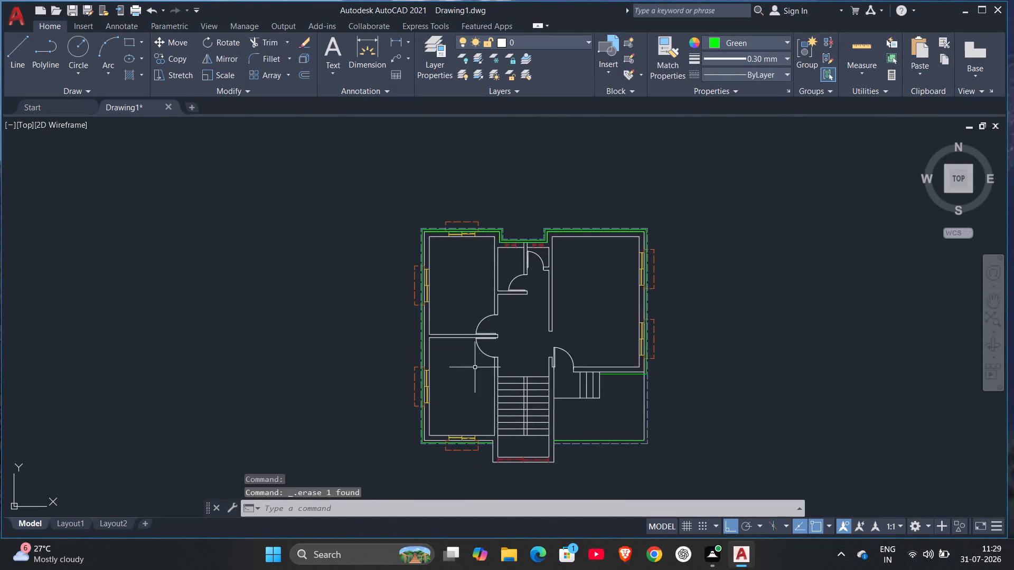
scroll(478, 246, up, 2)
click(368, 207)
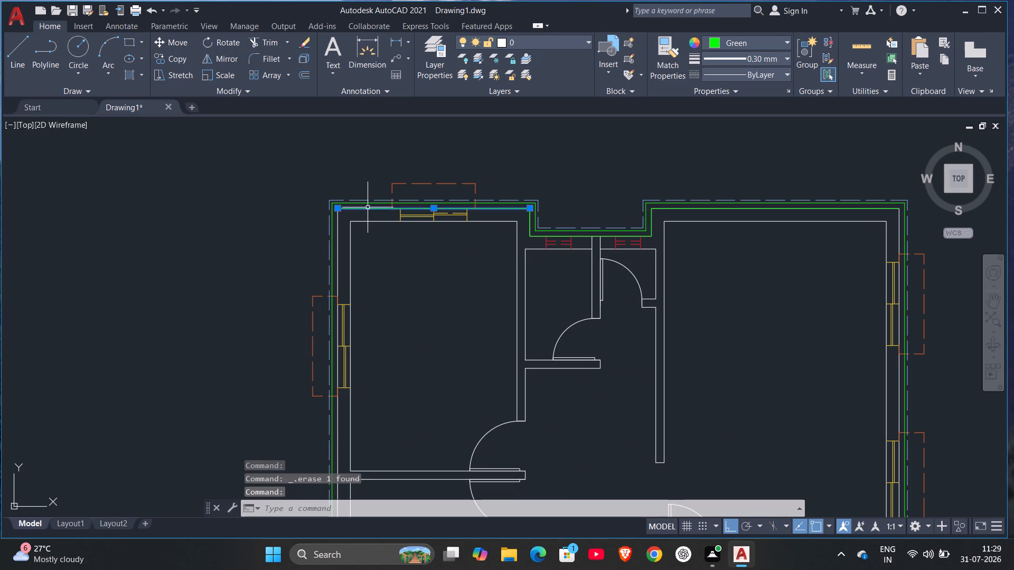
key(Delete)
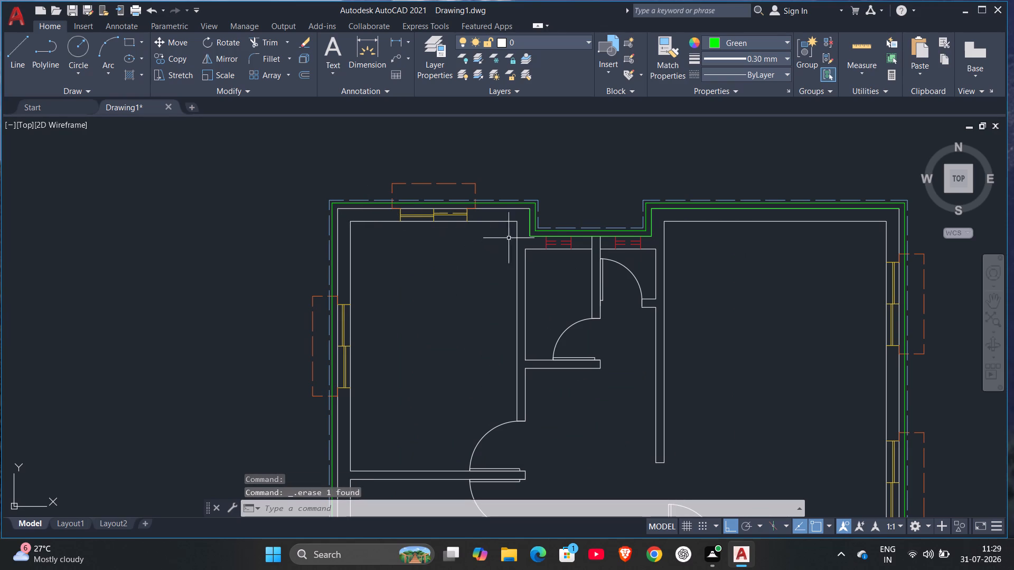
click(530, 225)
key(Delete)
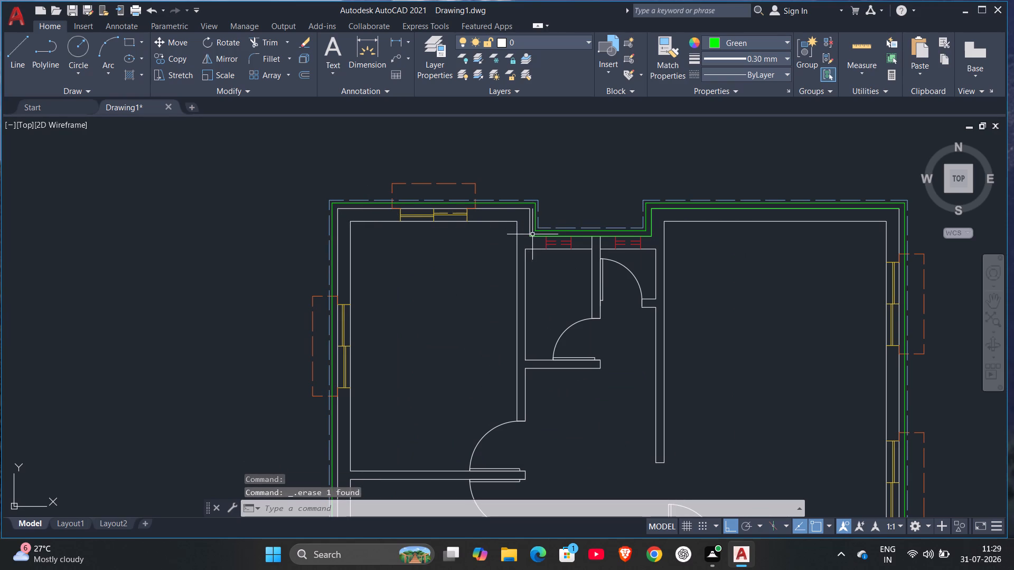
click(532, 234)
key(Delete)
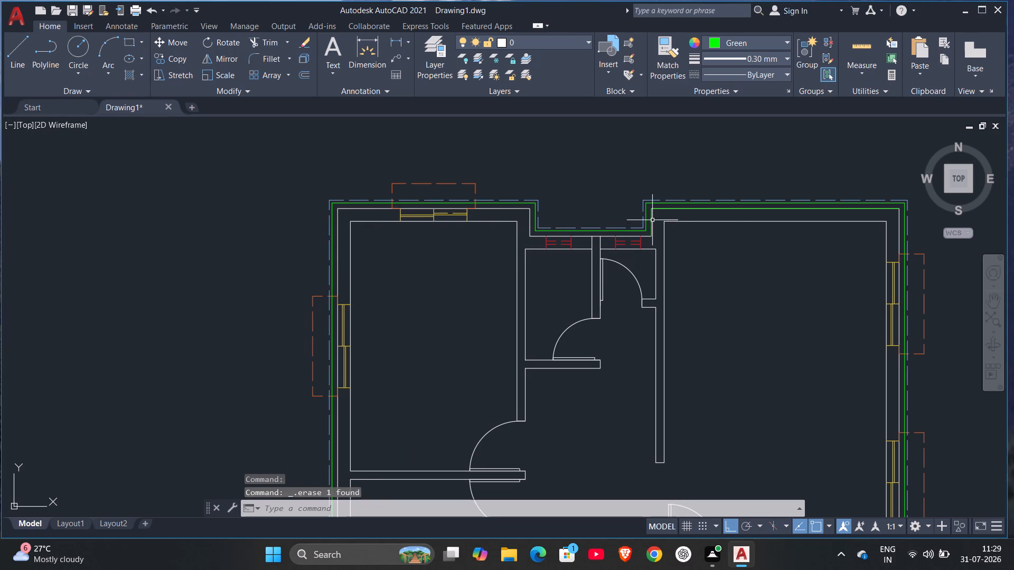
click(651, 221)
key(Delete)
click(660, 207)
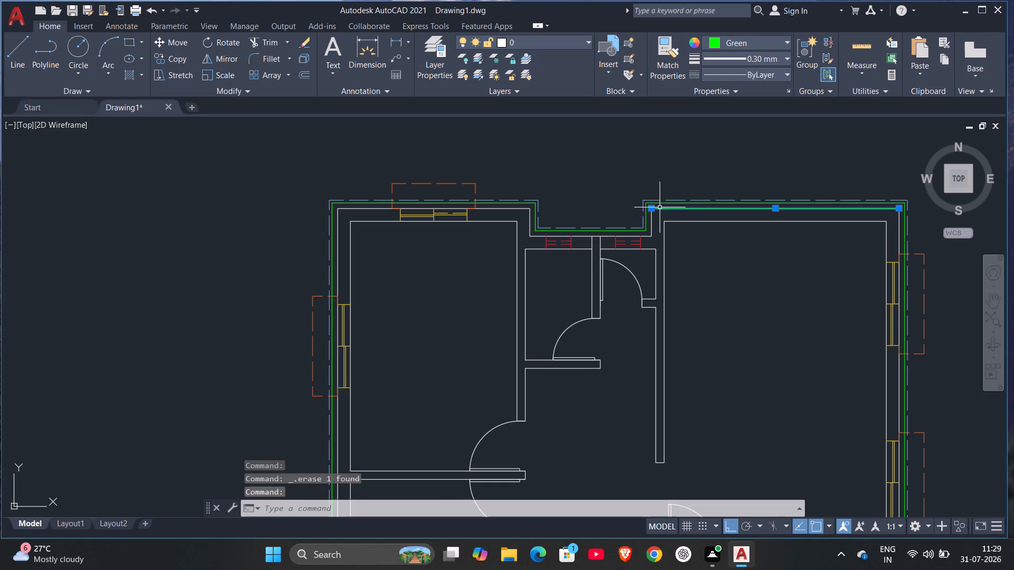
key(Delete)
Examine the outer wall outlines around the plan, down to the open area beside the entrance steps.
scroll(936, 420, down, 3)
middle_drag(903, 399, 835, 341)
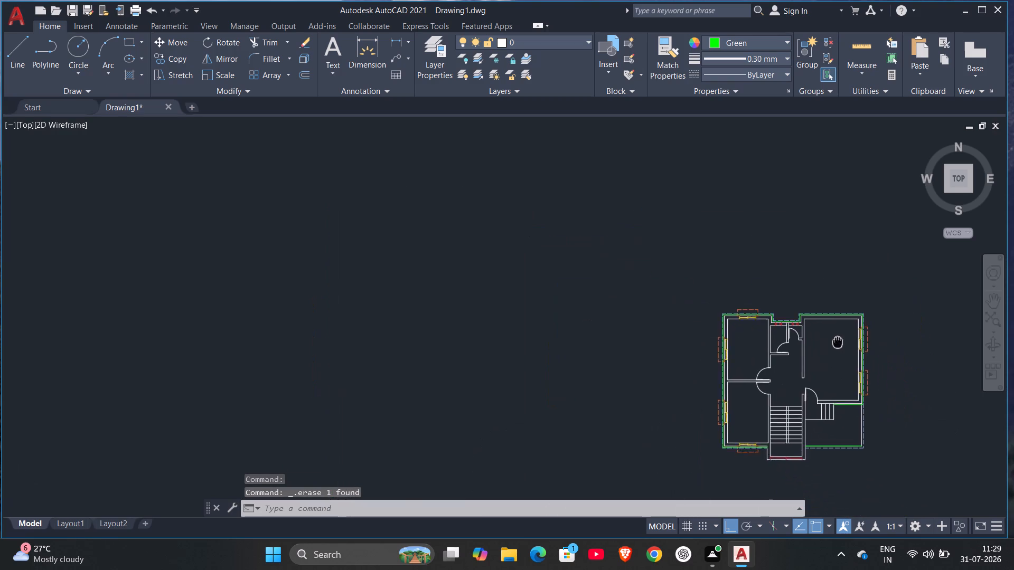
middle_drag(835, 341, 696, 288)
scroll(696, 288, up, 3)
scroll(694, 302, down, 1)
scroll(694, 302, up, 1)
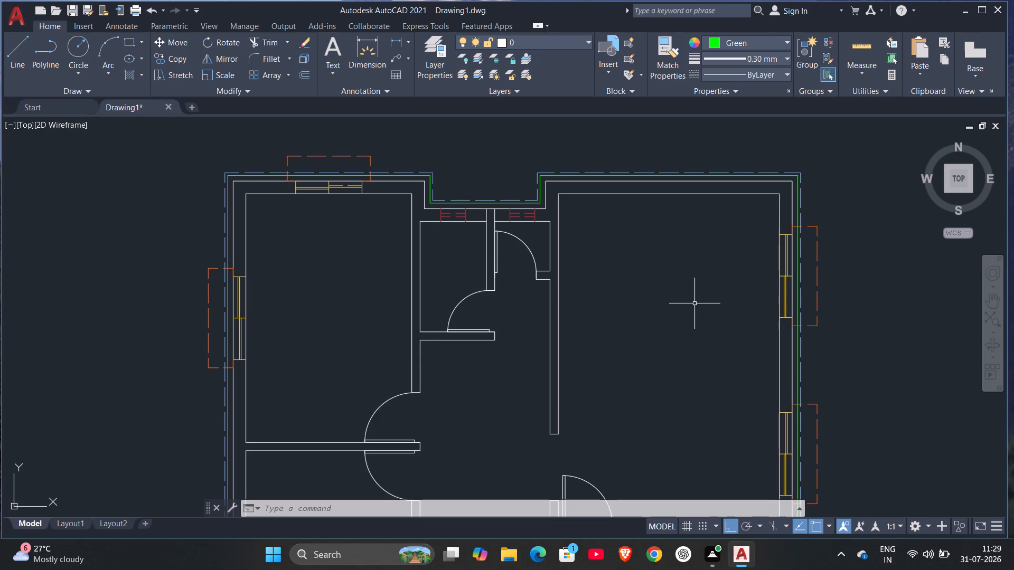
scroll(738, 355, down, 2)
middle_drag(738, 359, 501, 164)
scroll(550, 258, up, 2)
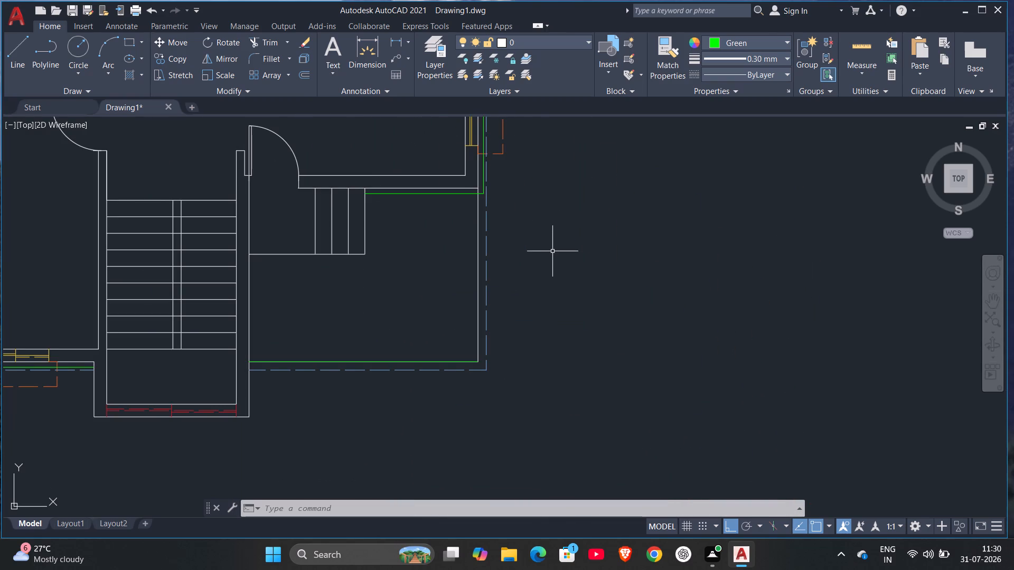
middle_drag(562, 259, 625, 311)
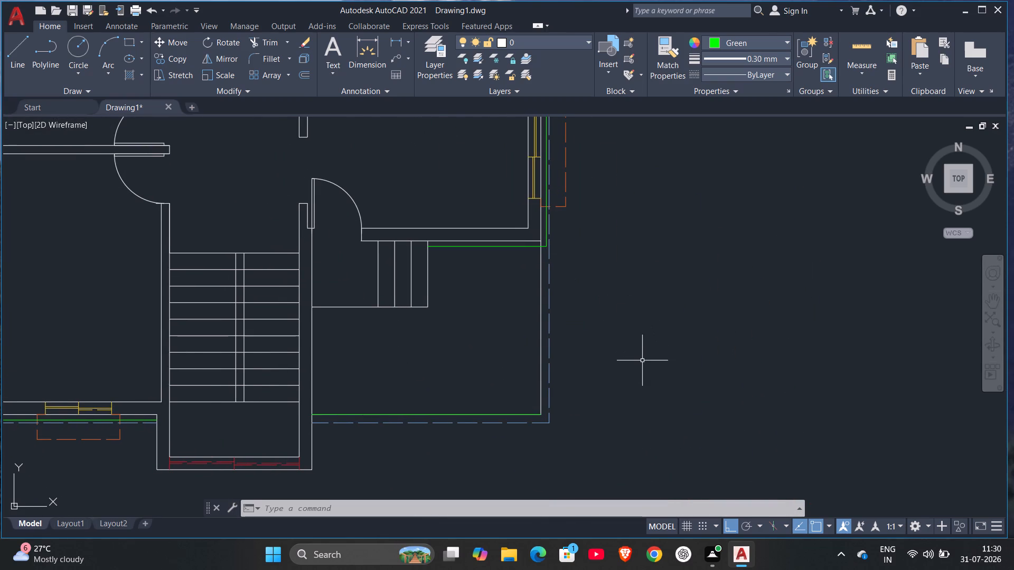
key(Escape)
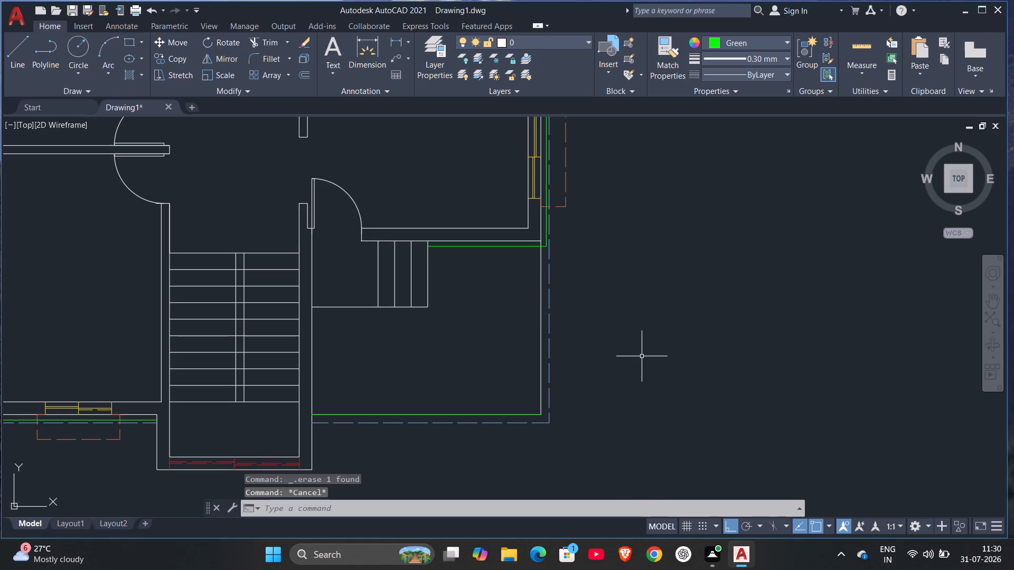
Draw a closed 0.3 by 0.3 square with the Line command in the empty space outside the entrance area.
key(l)
key(Return)
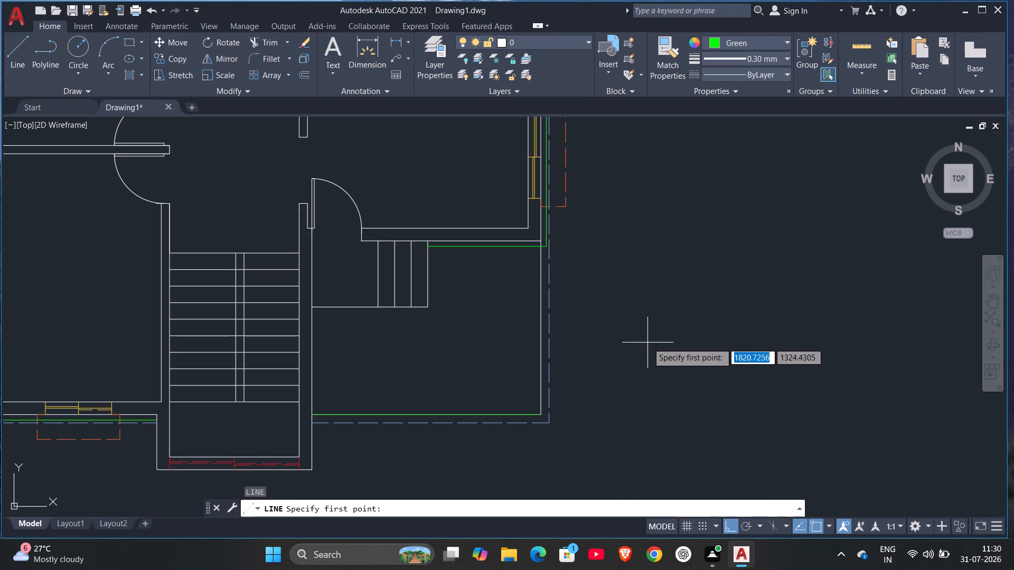
click(647, 343)
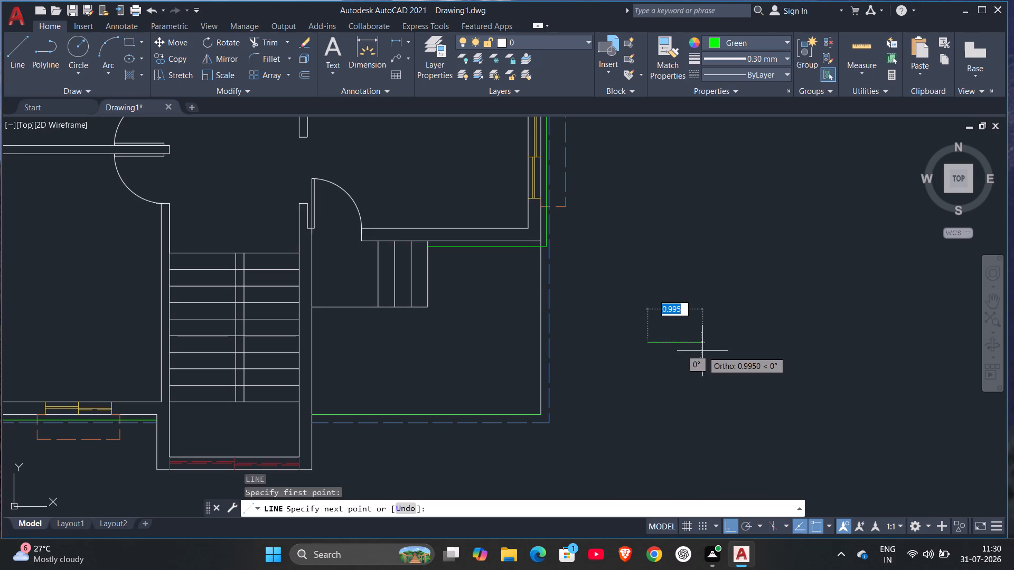
key(period)
key(3)
key(Return)
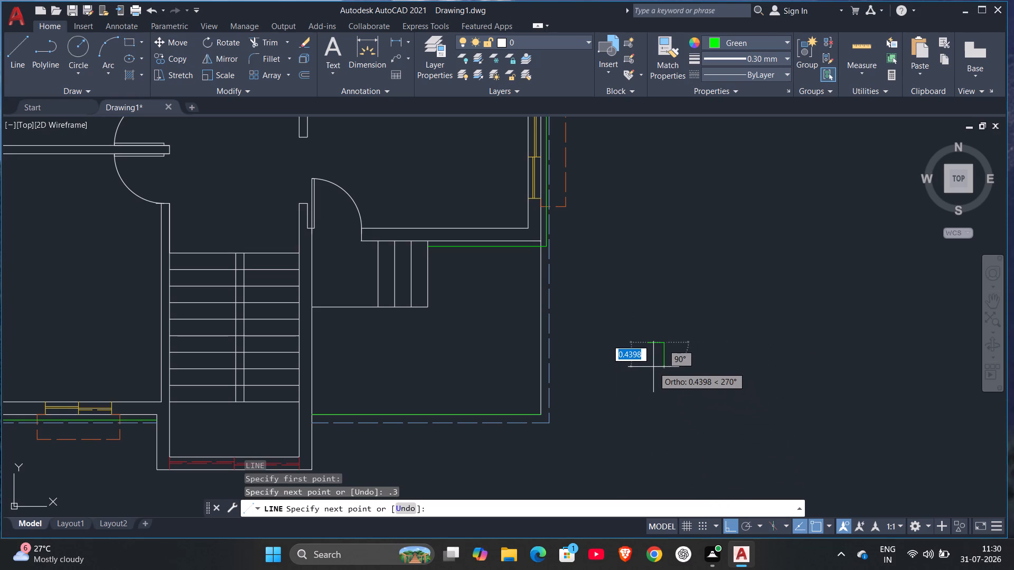
text(.3)
key(Return)
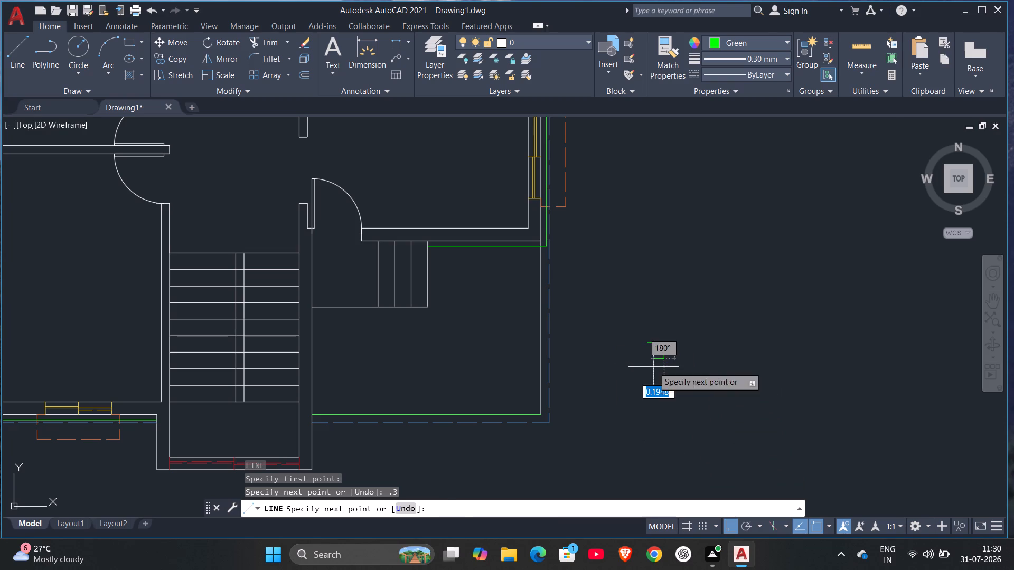
key(period)
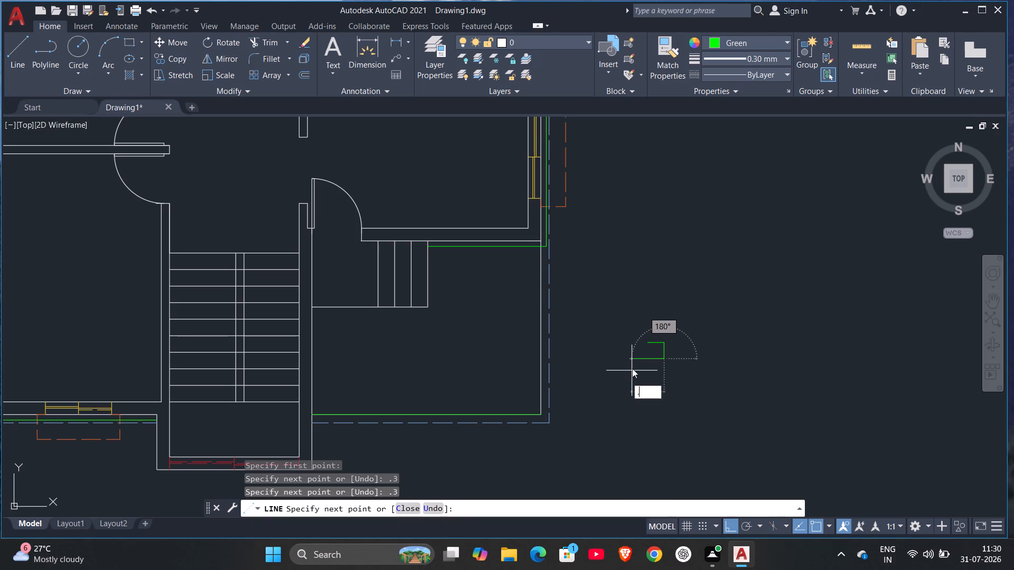
key(3)
key(Return)
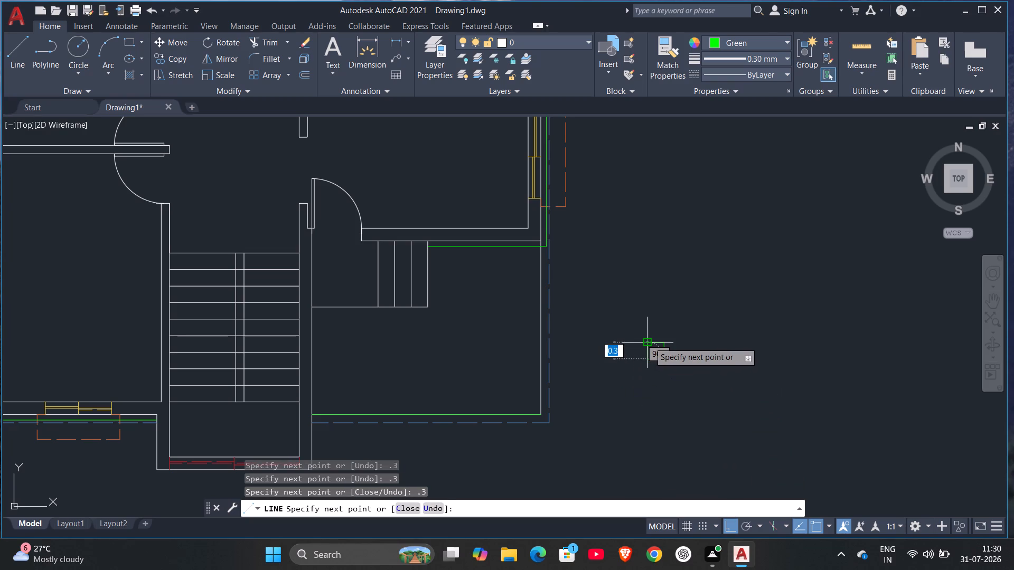
click(398, 509)
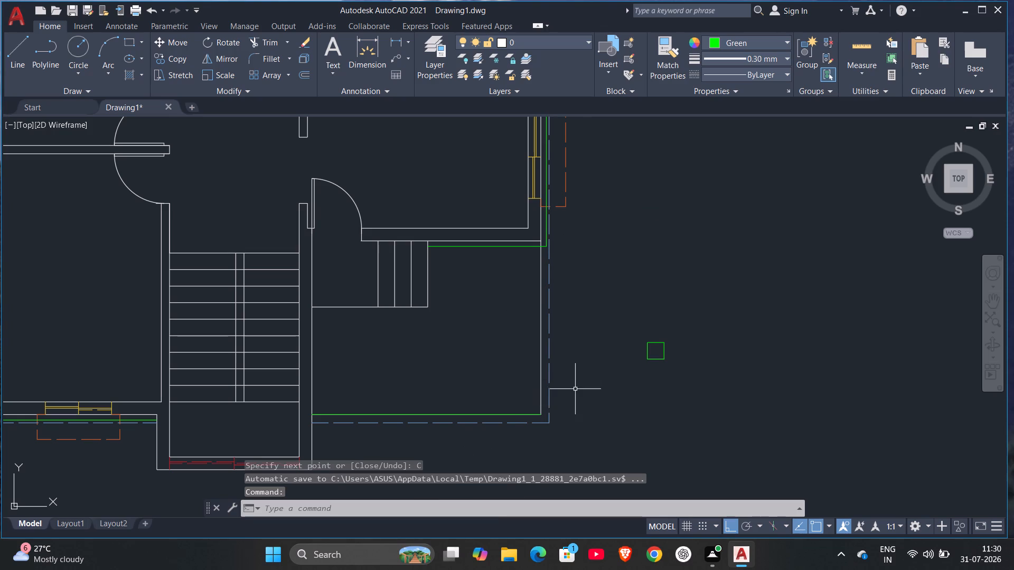
With Ortho off, move the green square by its lower-right corner onto the entrance area's lower-right outer corner.
scroll(625, 363, up, 2)
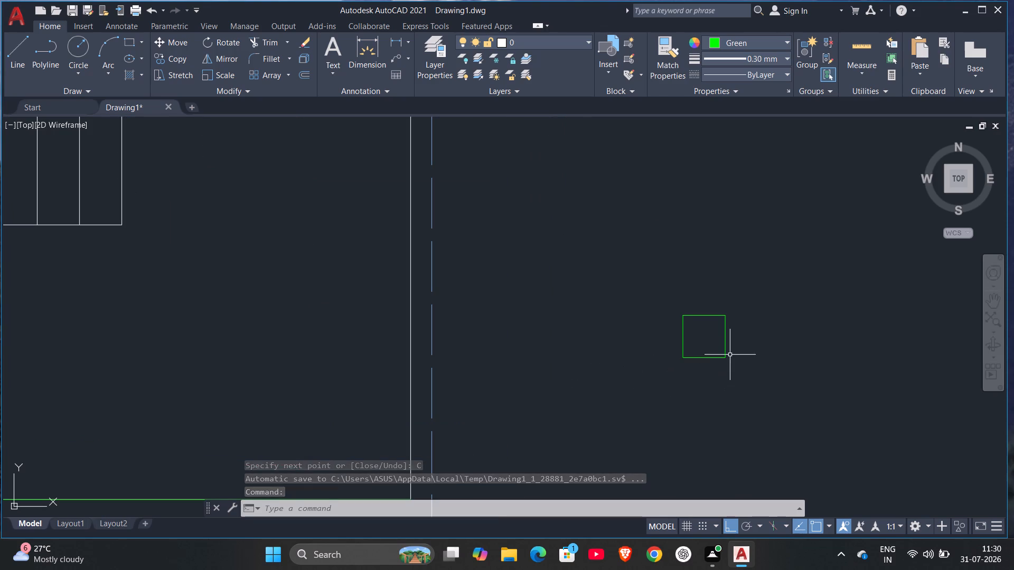
key(Escape)
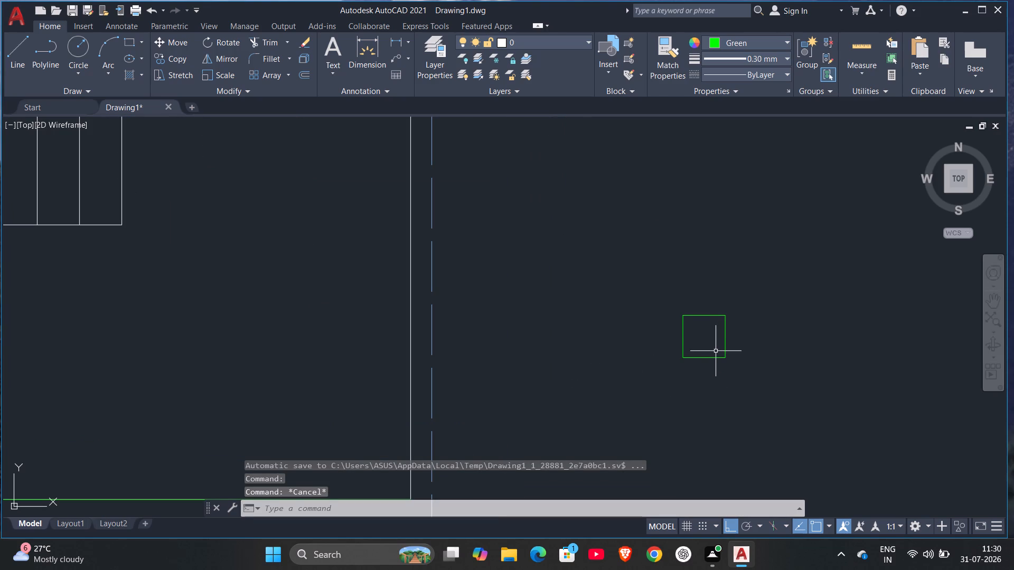
drag(665, 302, 674, 308)
drag(787, 420, 785, 410)
key(m)
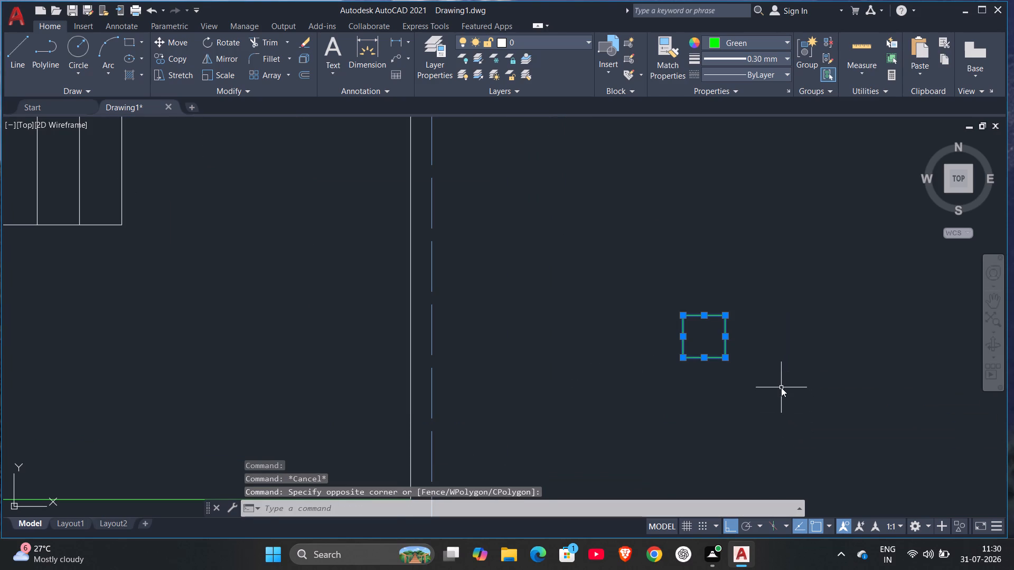
key(Return)
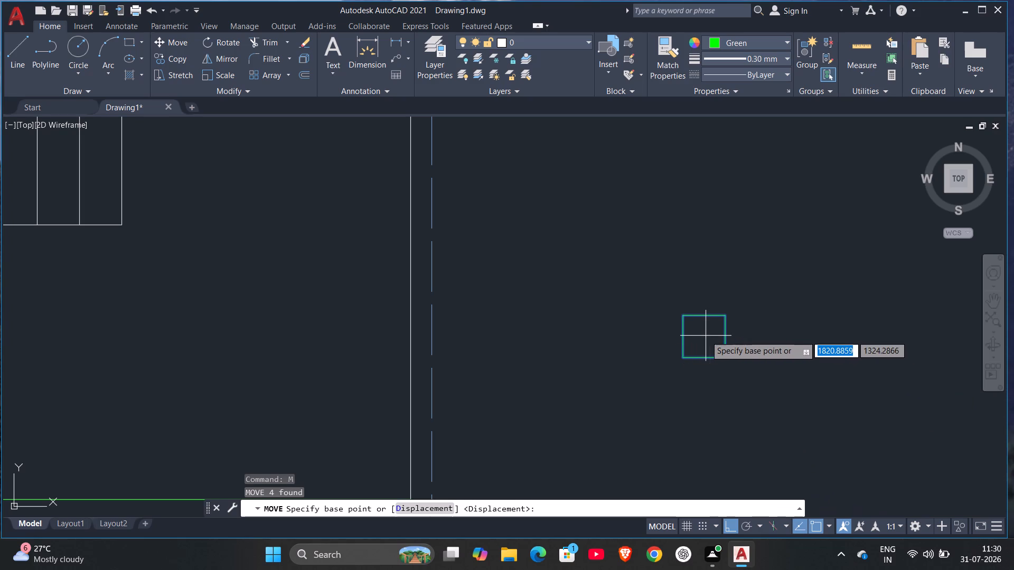
click(725, 355)
scroll(304, 387, down, 3)
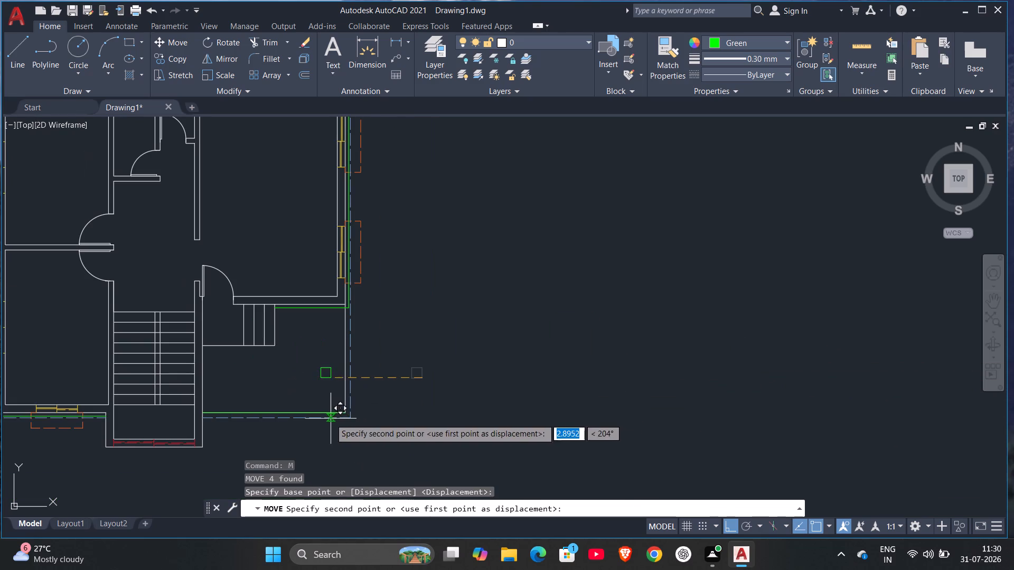
click(736, 527)
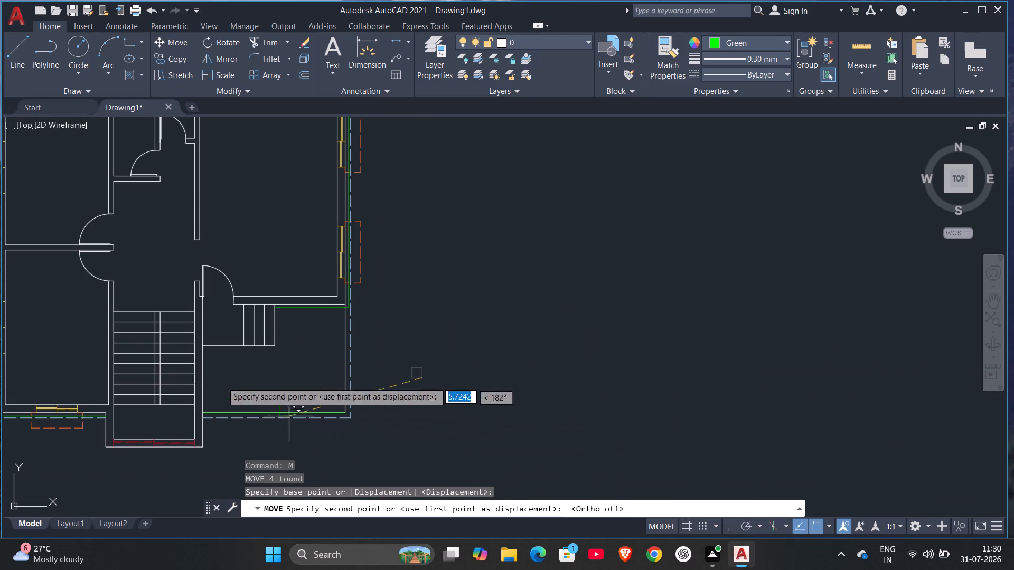
scroll(295, 434, down, 1)
scroll(297, 441, up, 3)
scroll(327, 404, up, 1)
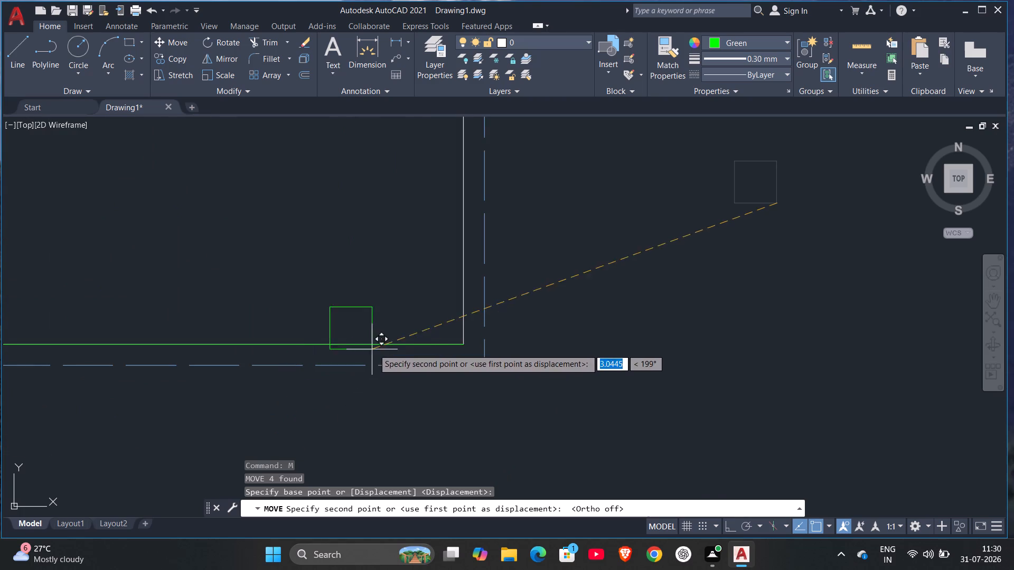
click(462, 344)
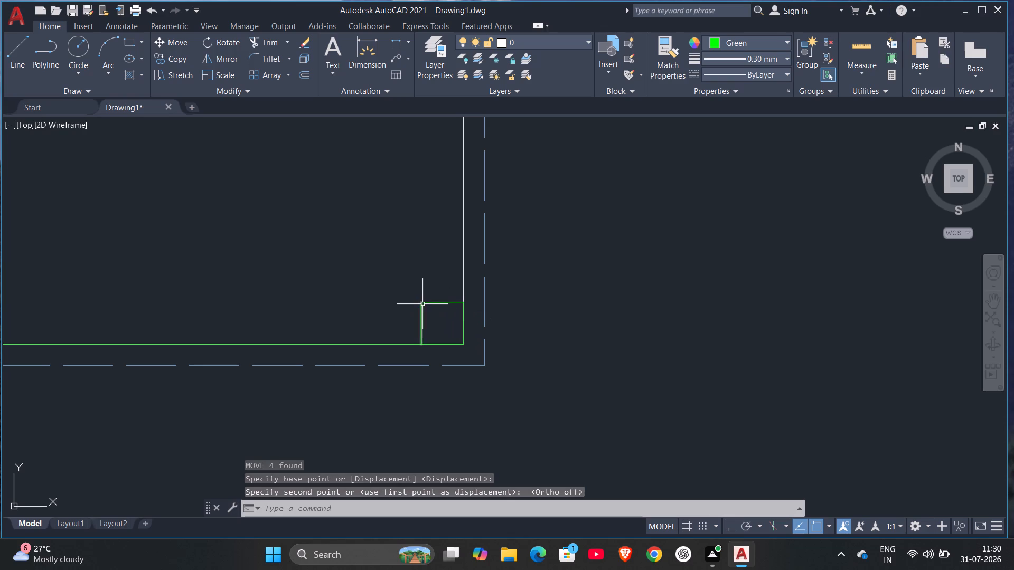
click(438, 311)
key(Escape)
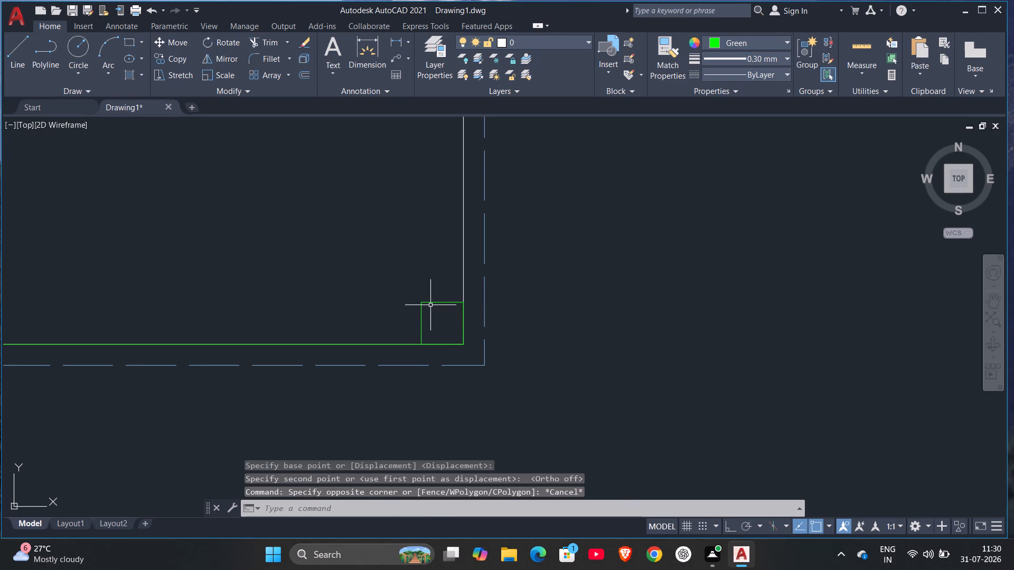
Hatch the inside of the green square at the entrance area's outer corner with the SOLID pattern.
key(h)
key(Return)
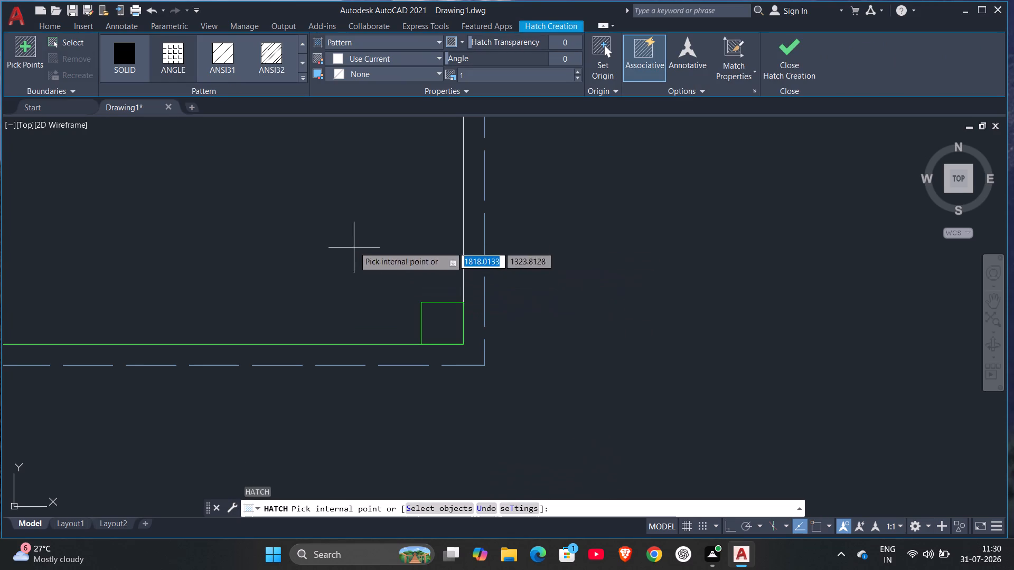
click(132, 61)
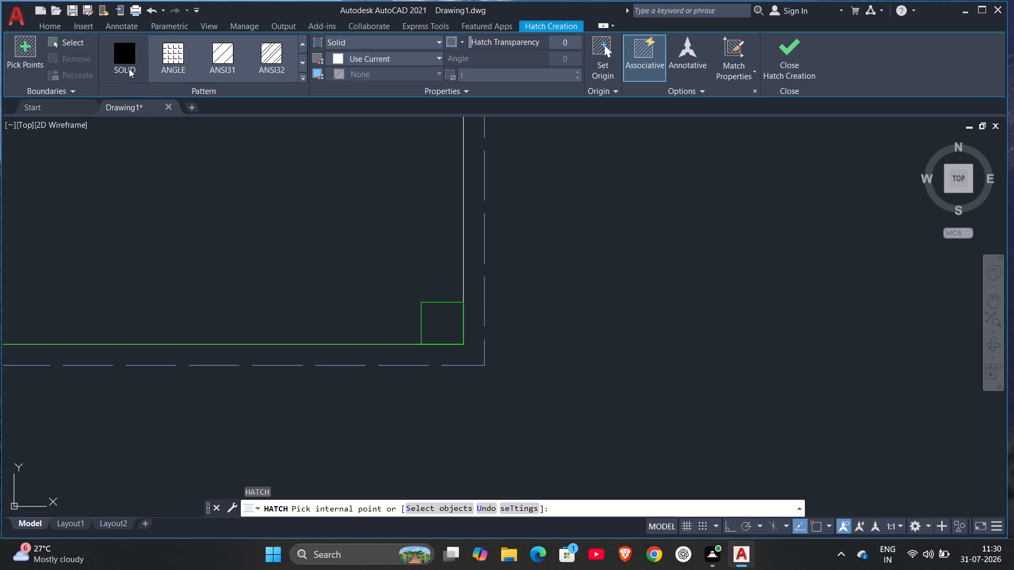
click(125, 48)
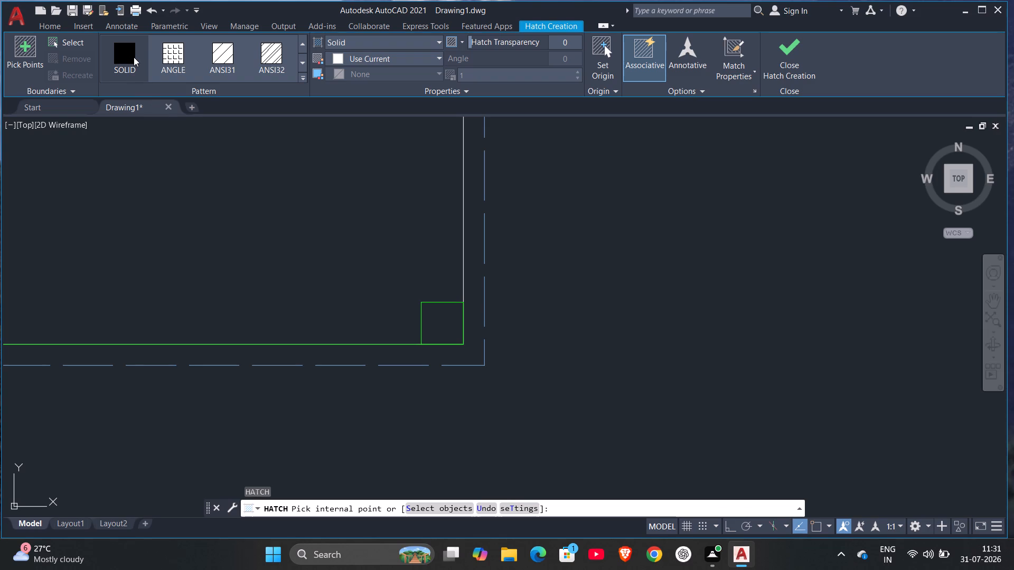
click(133, 55)
click(179, 62)
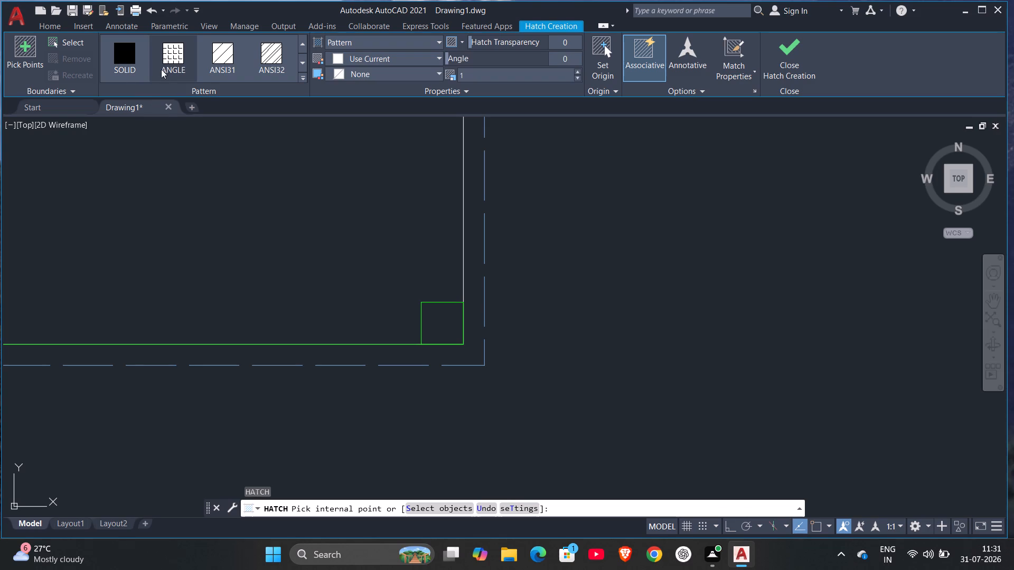
click(130, 52)
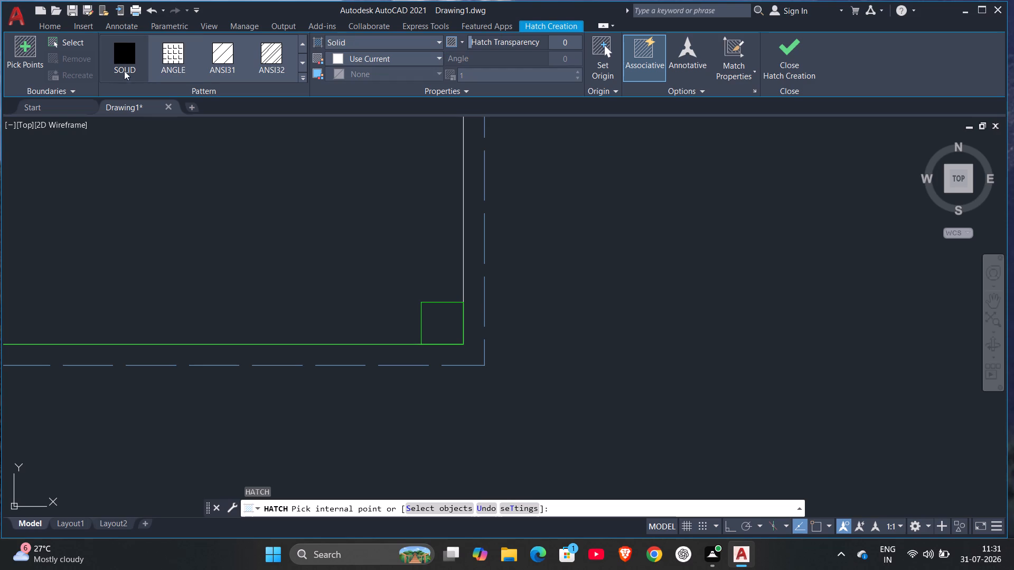
click(124, 66)
click(158, 83)
click(165, 87)
click(202, 85)
click(118, 45)
click(128, 47)
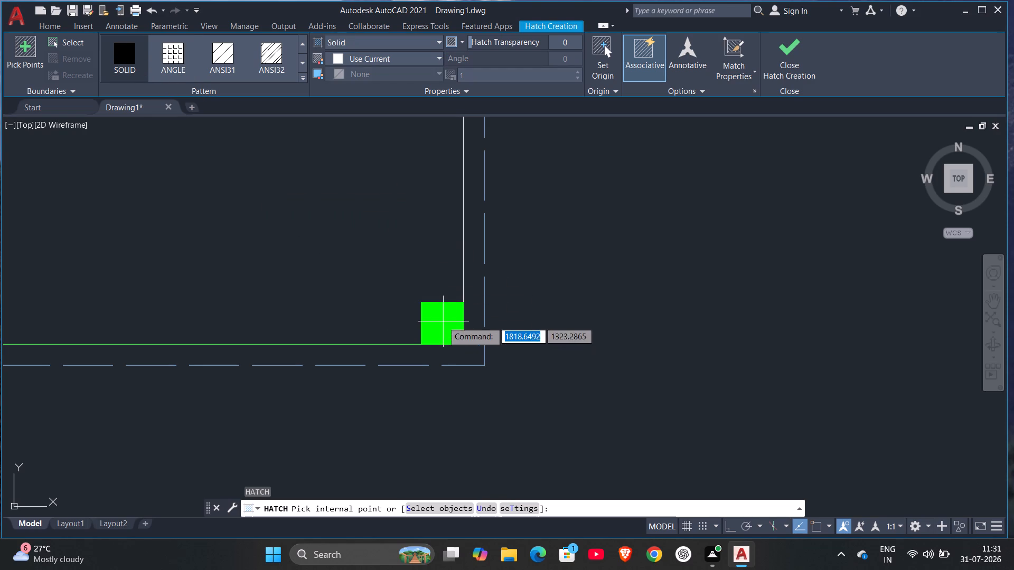
click(443, 321)
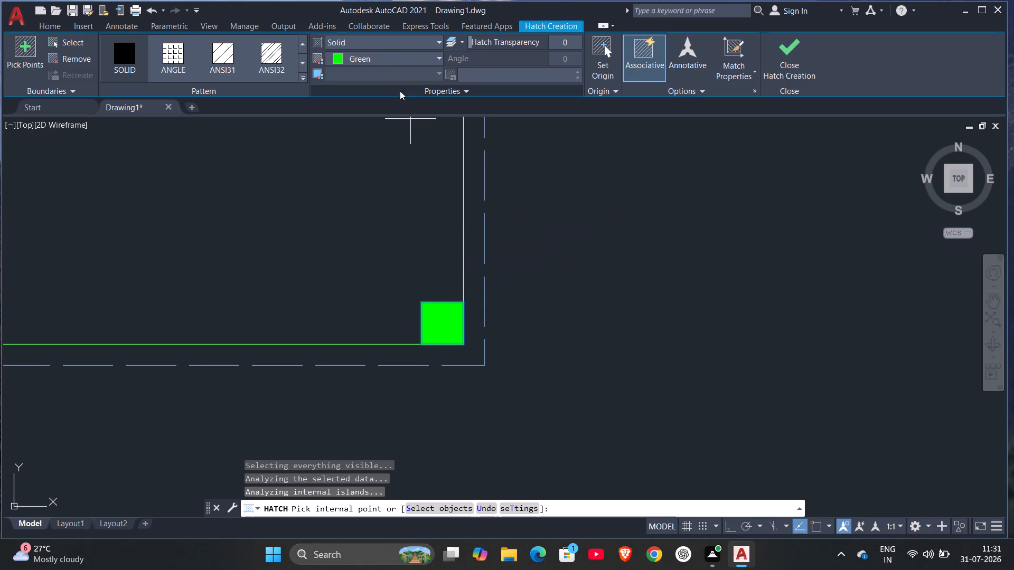
Set the colour of the column's solid hatch to Red and finish the hatch.
click(337, 55)
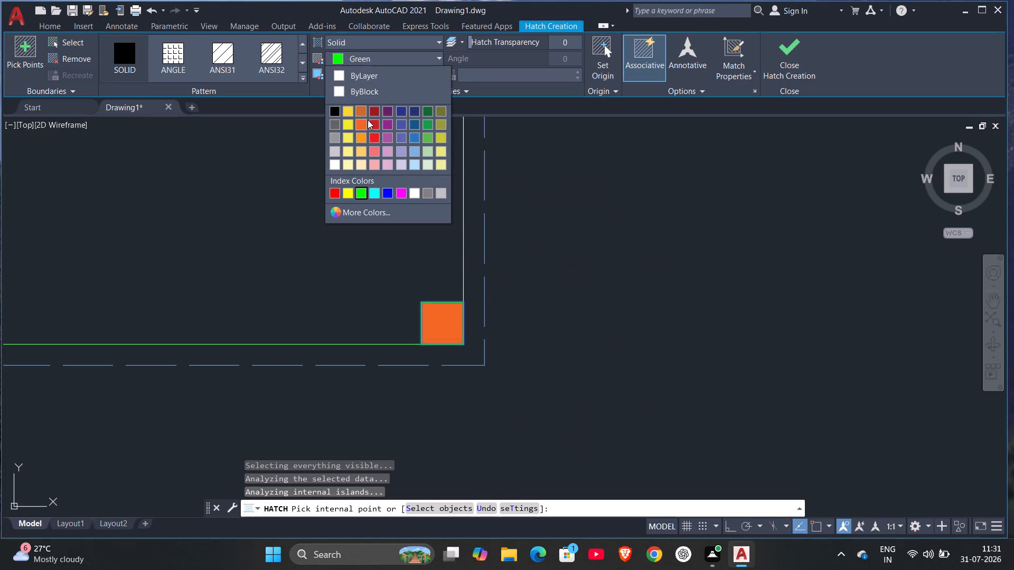
click(336, 191)
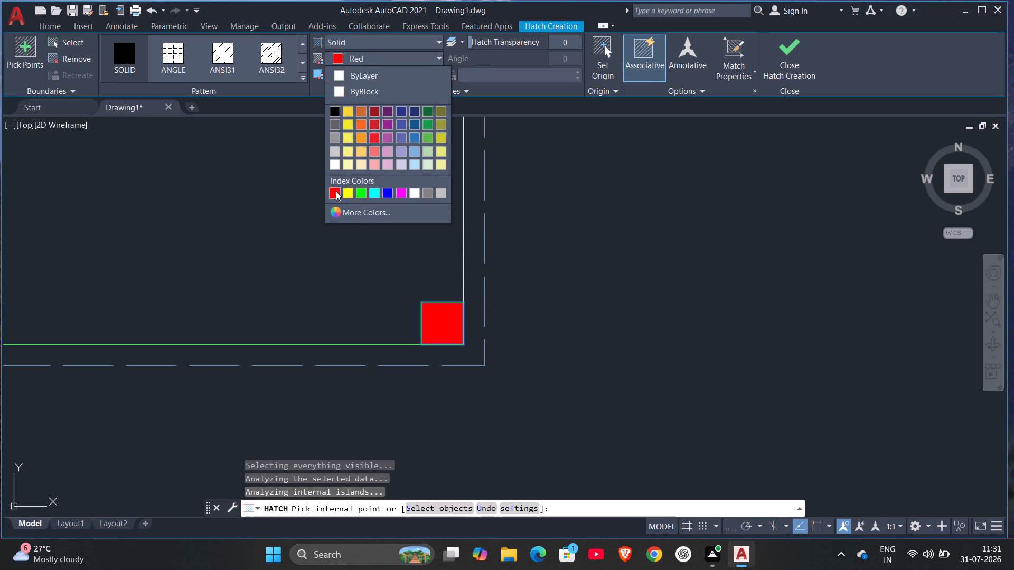
scroll(541, 244, down, 4)
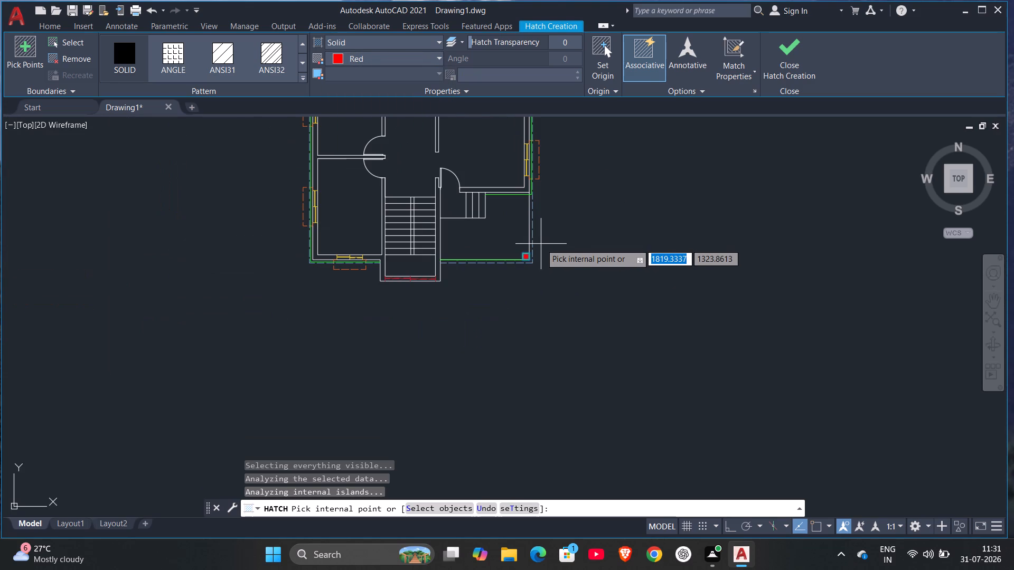
key(Escape)
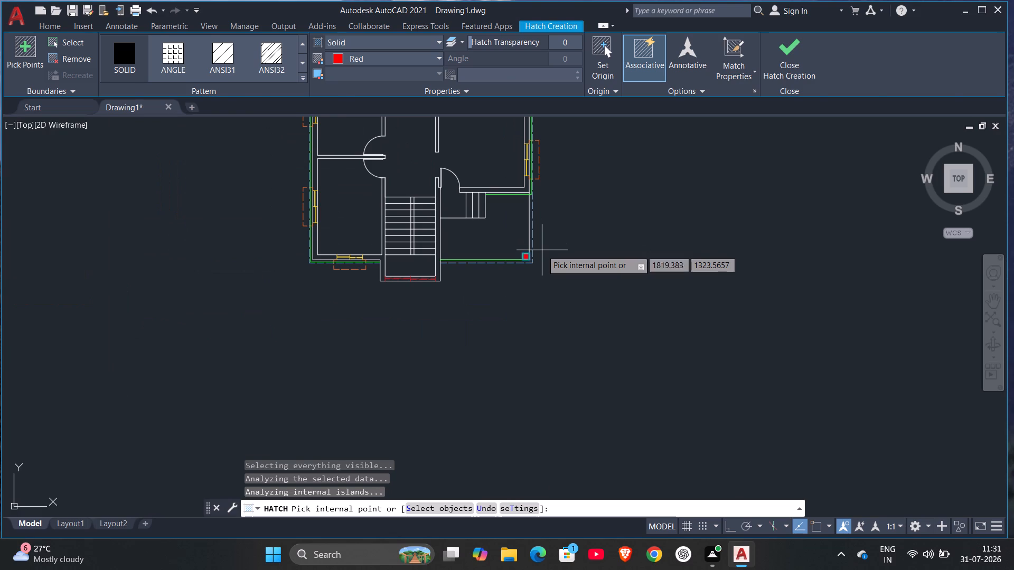
Examine the hatched column against the whole floor plan, up to the rooms along the plan's upper side.
scroll(536, 243, up, 3)
middle_drag(538, 248, 689, 319)
scroll(609, 302, down, 4)
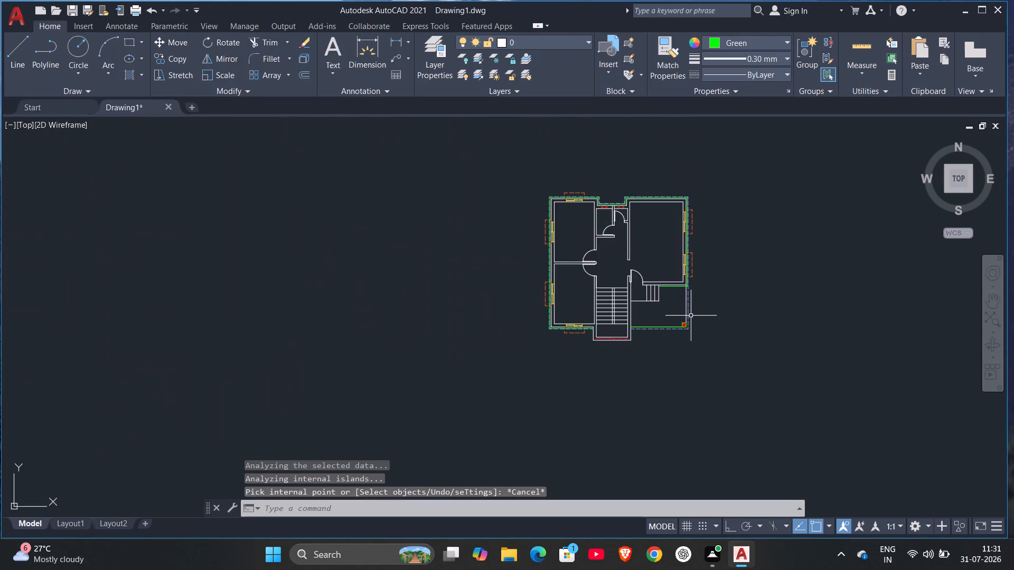
scroll(687, 308, up, 3)
key(Escape)
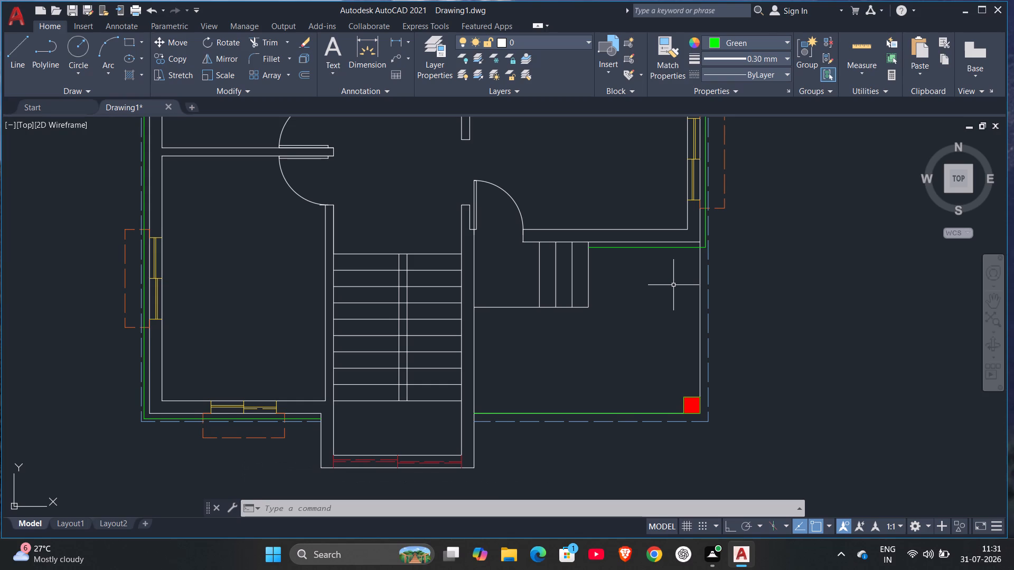
scroll(677, 319, down, 3)
scroll(640, 230, up, 2)
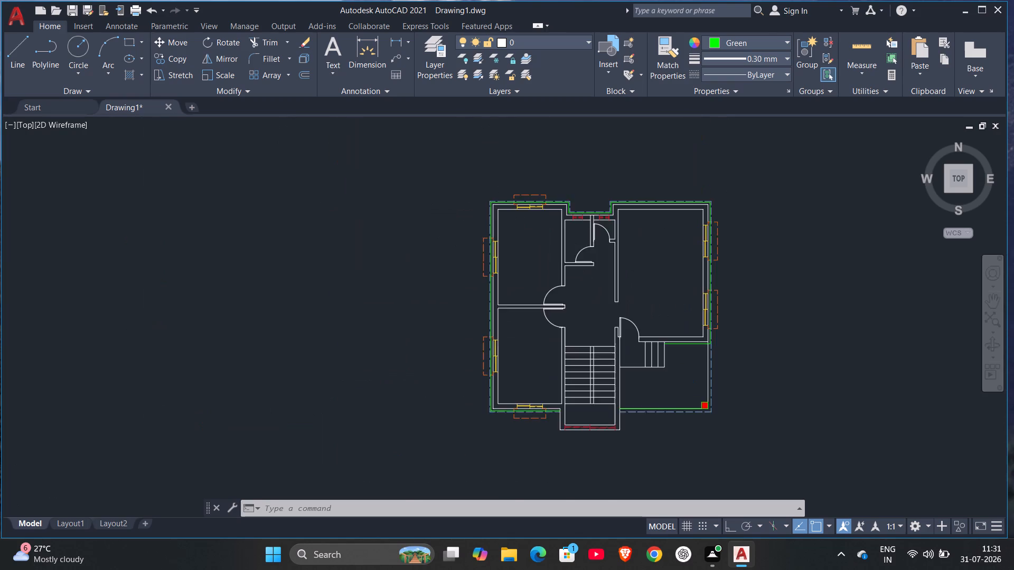
middle_drag(638, 299, 605, 326)
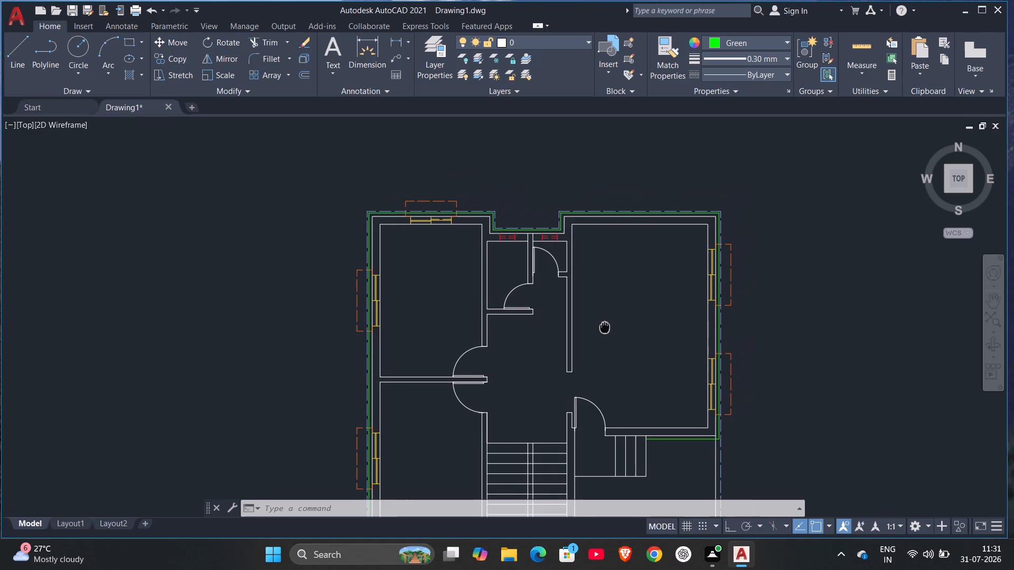
middle_drag(605, 326, 597, 318)
scroll(589, 310, up, 1)
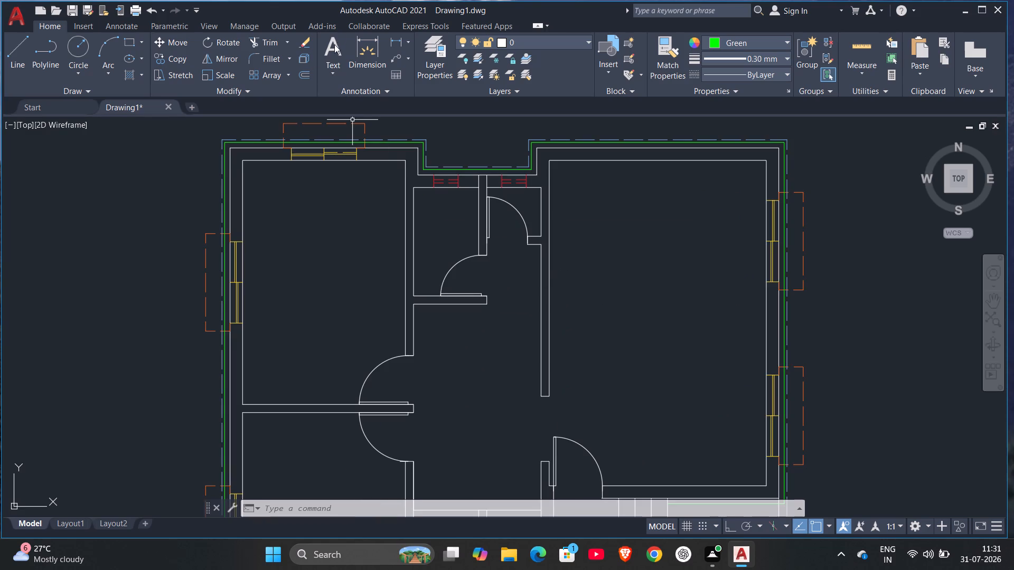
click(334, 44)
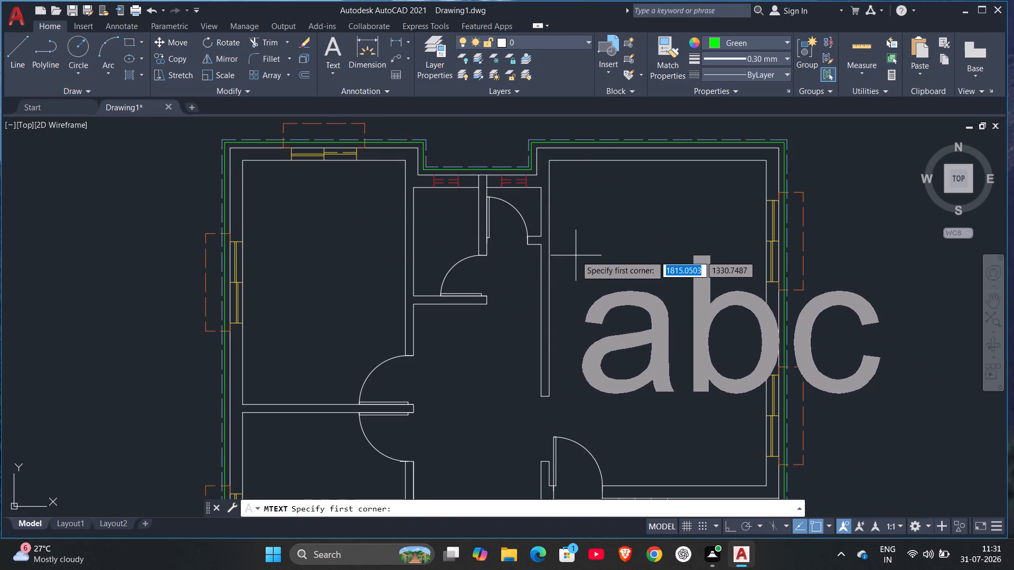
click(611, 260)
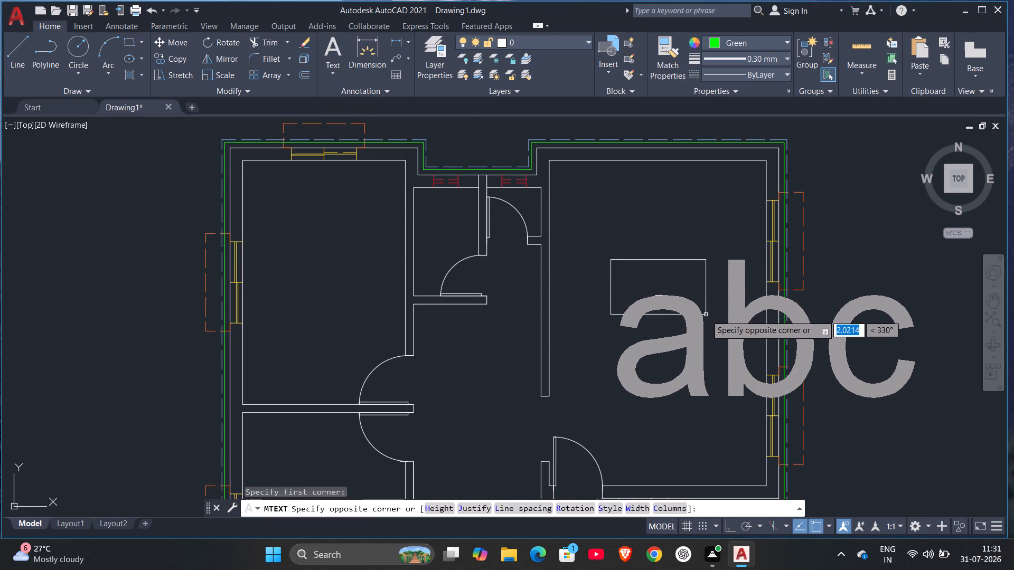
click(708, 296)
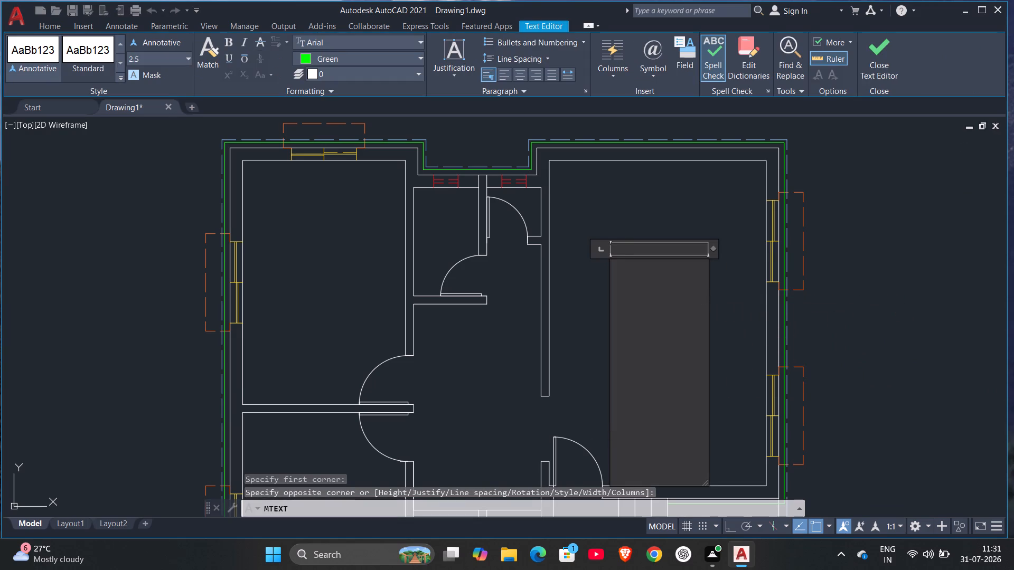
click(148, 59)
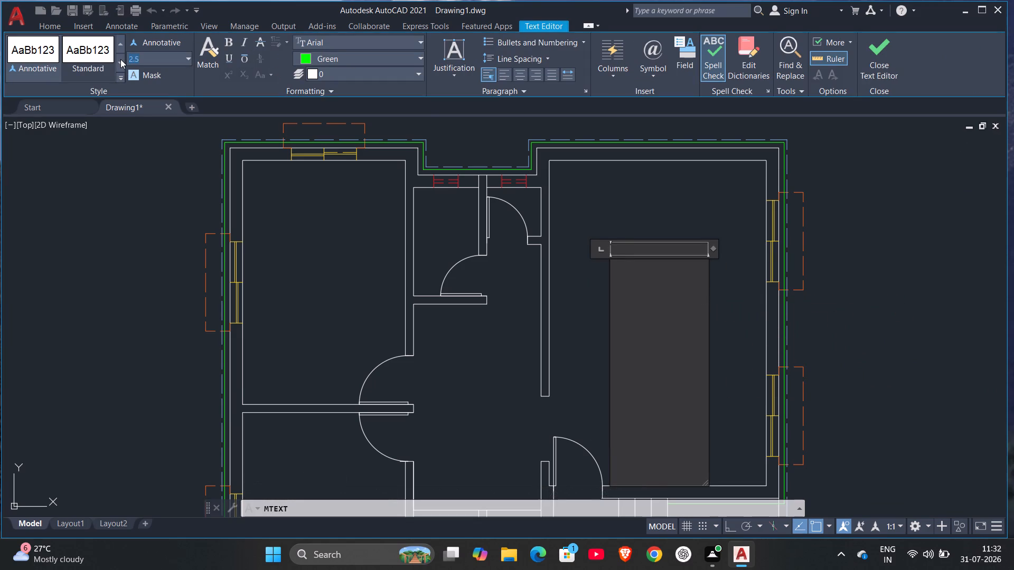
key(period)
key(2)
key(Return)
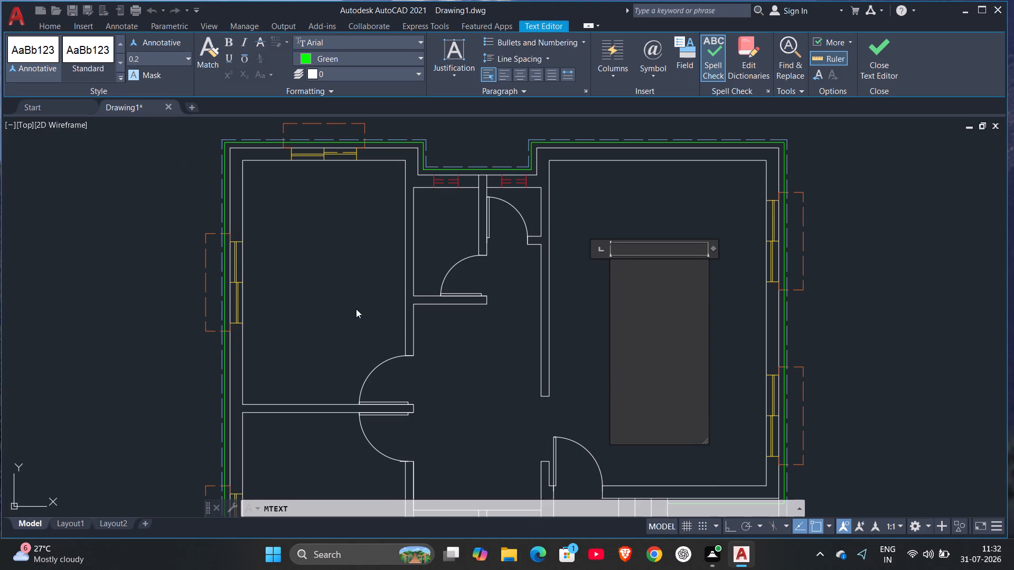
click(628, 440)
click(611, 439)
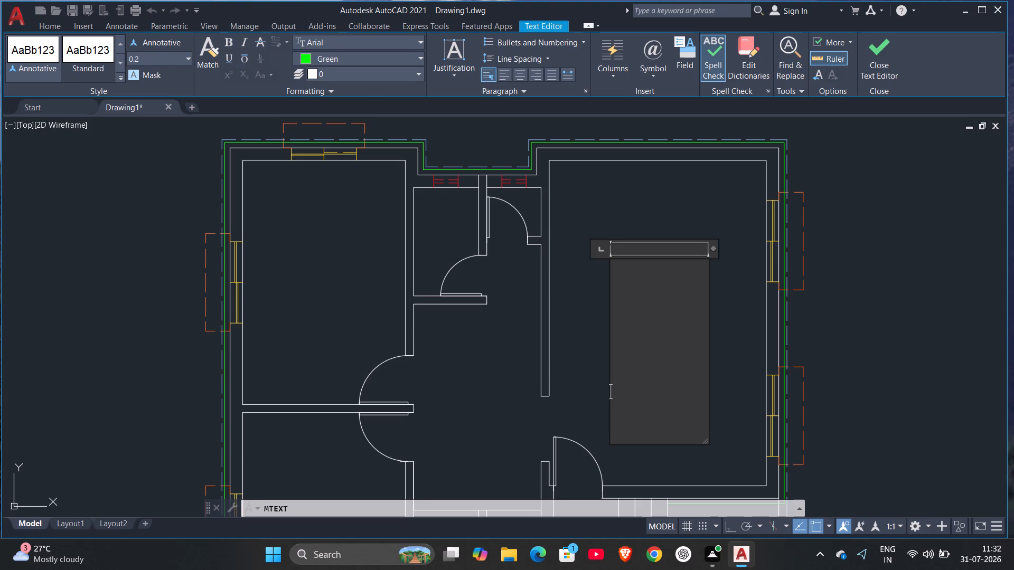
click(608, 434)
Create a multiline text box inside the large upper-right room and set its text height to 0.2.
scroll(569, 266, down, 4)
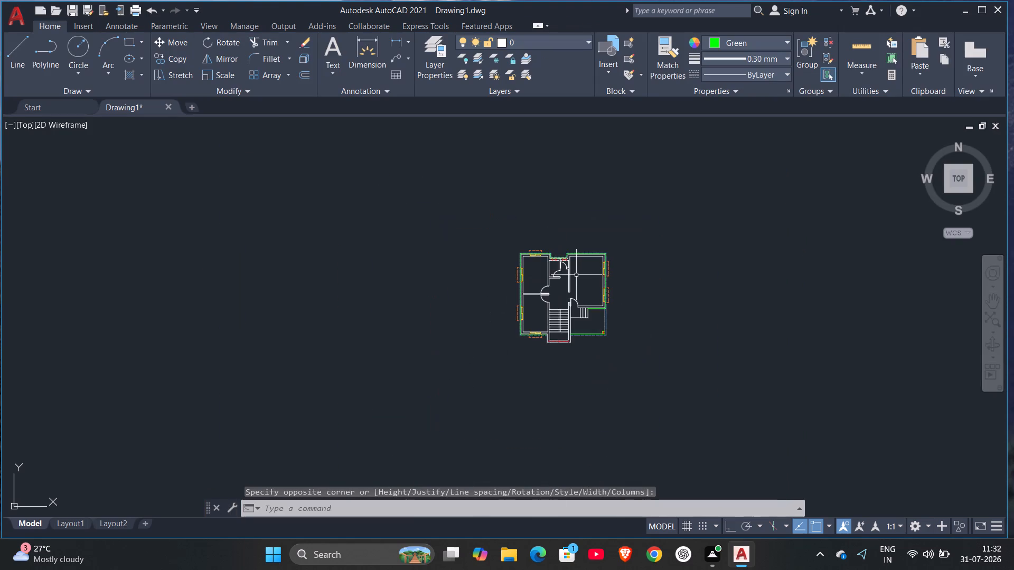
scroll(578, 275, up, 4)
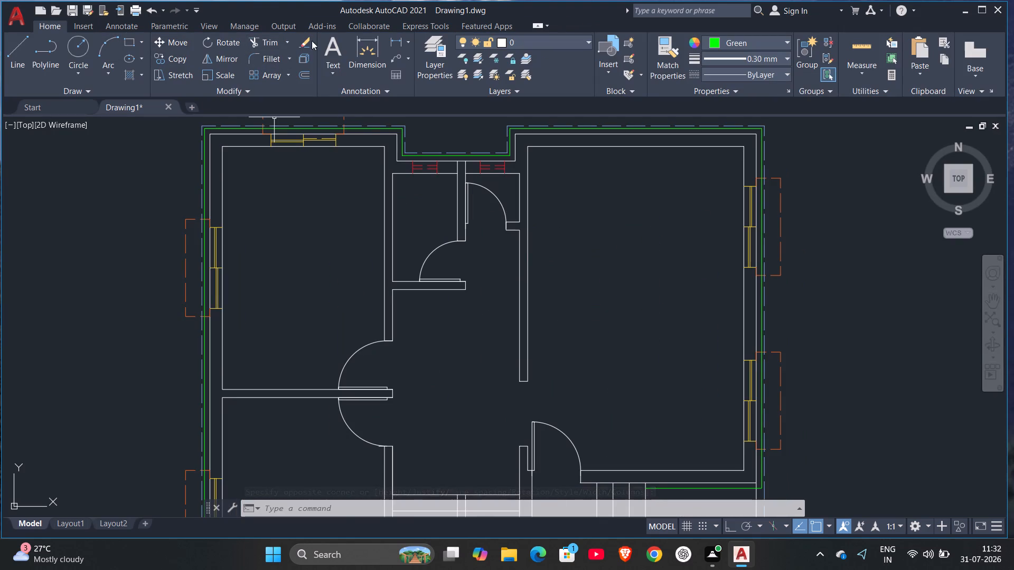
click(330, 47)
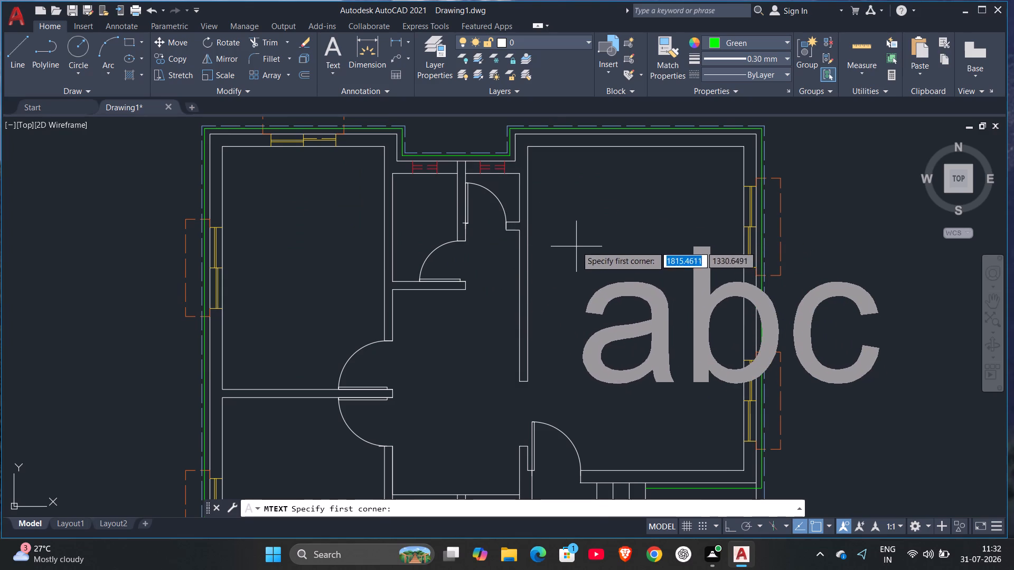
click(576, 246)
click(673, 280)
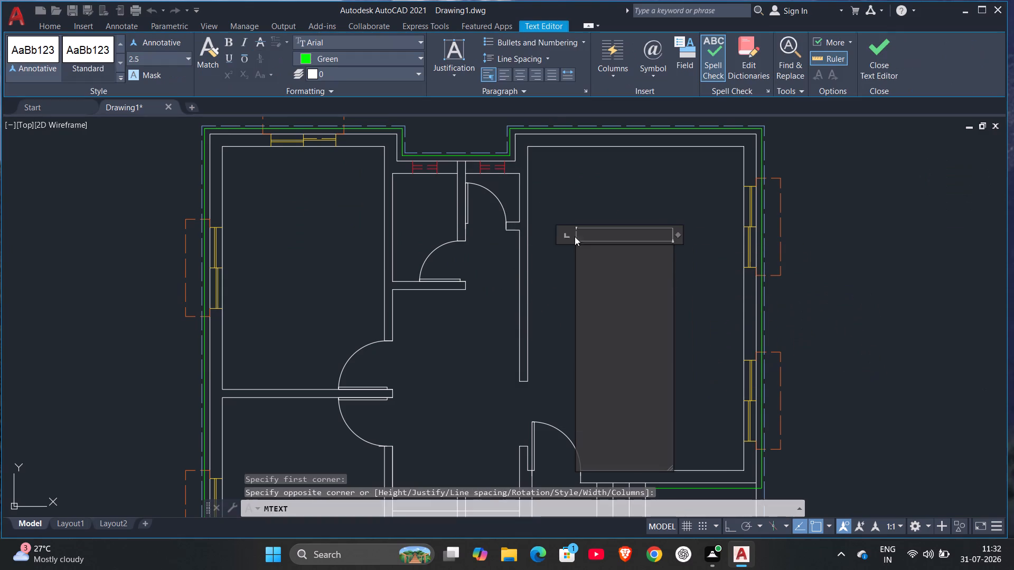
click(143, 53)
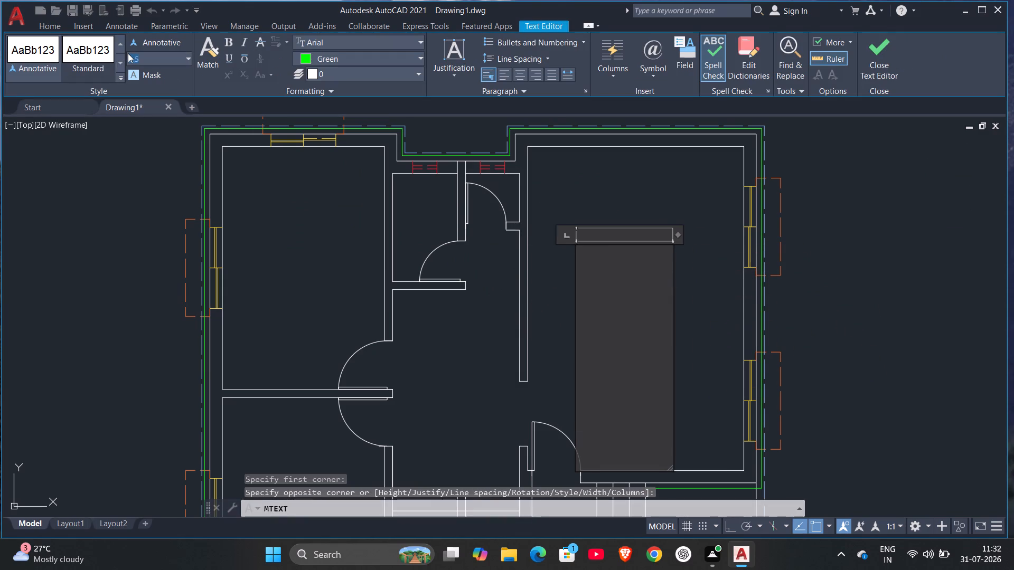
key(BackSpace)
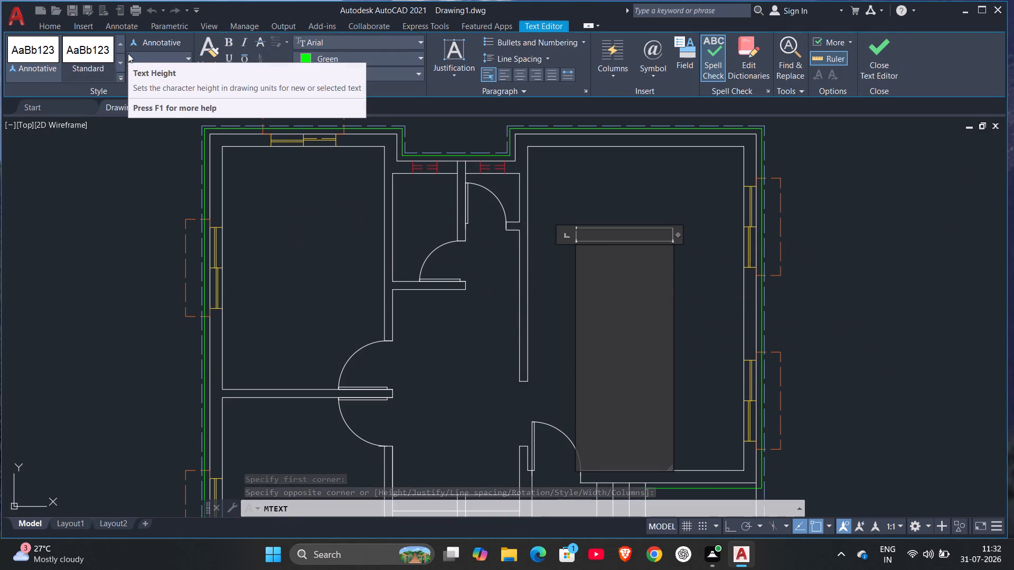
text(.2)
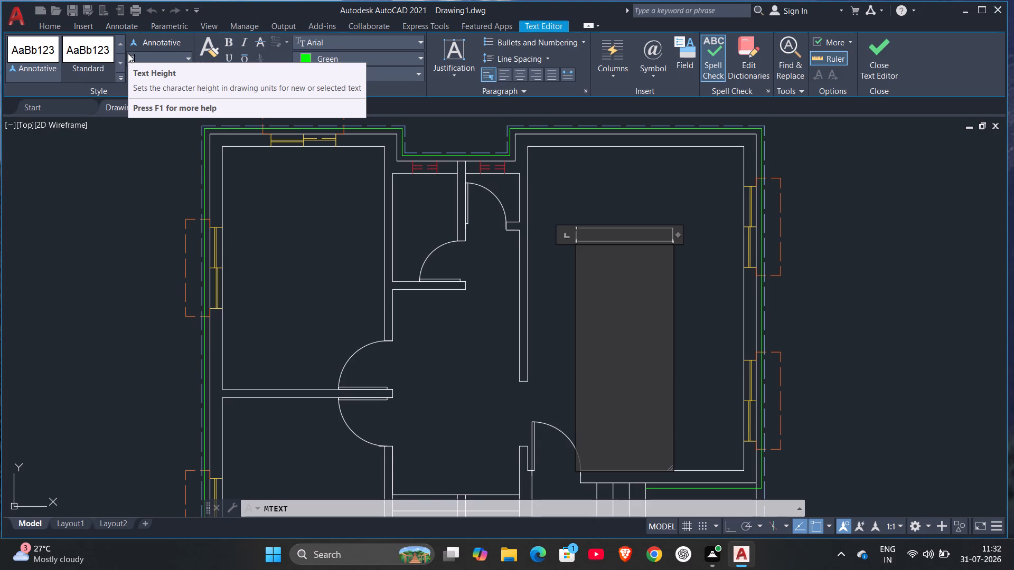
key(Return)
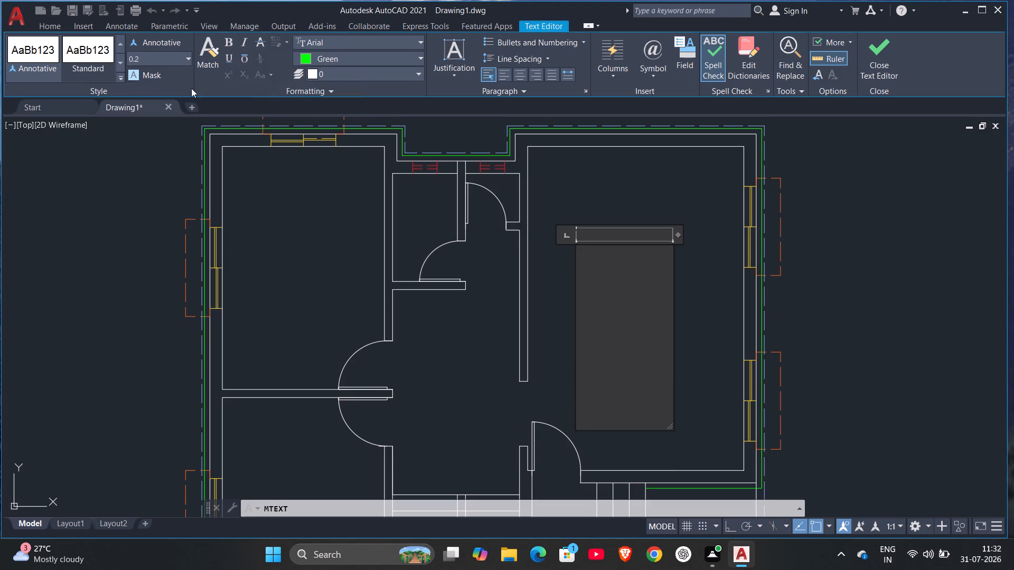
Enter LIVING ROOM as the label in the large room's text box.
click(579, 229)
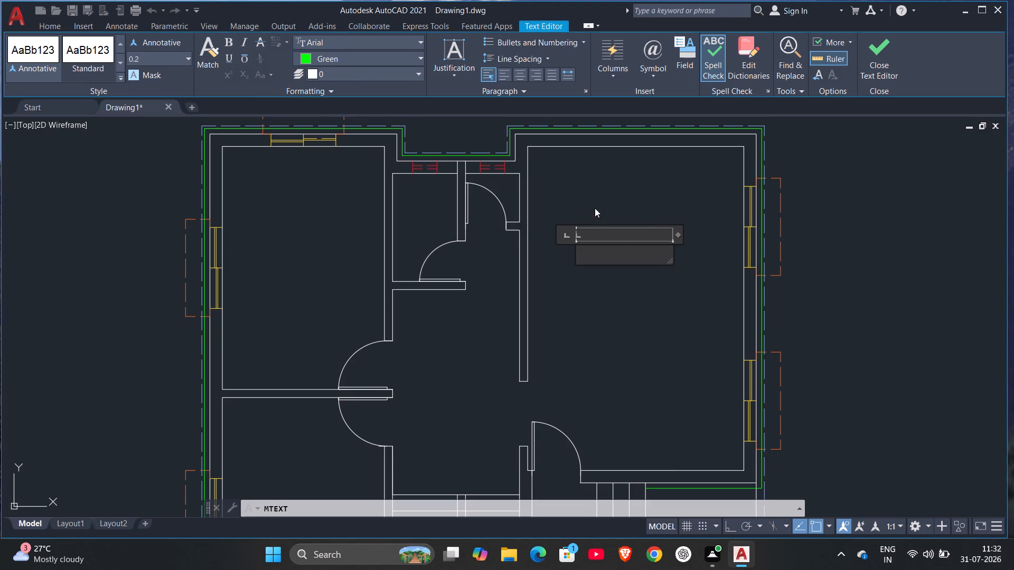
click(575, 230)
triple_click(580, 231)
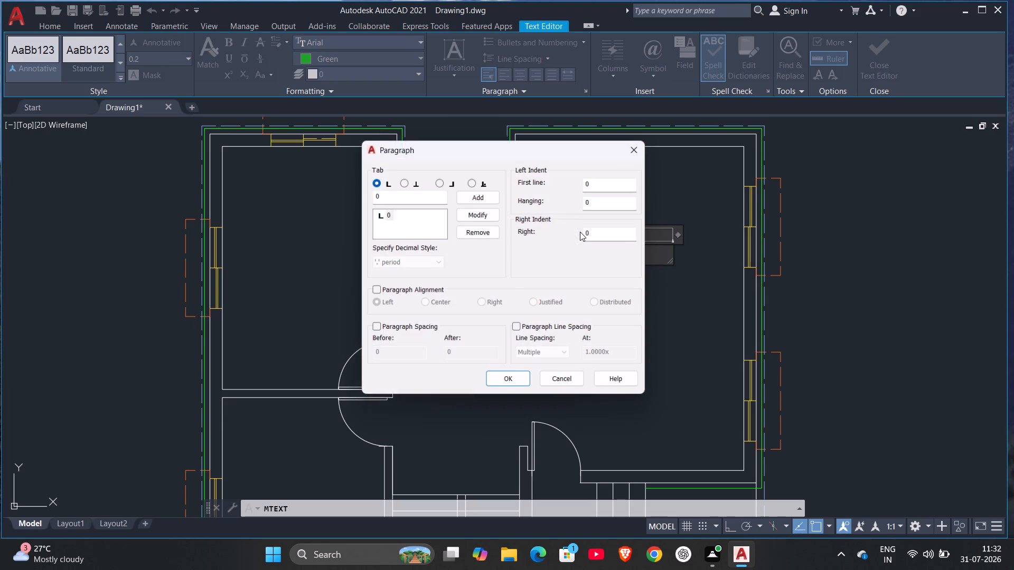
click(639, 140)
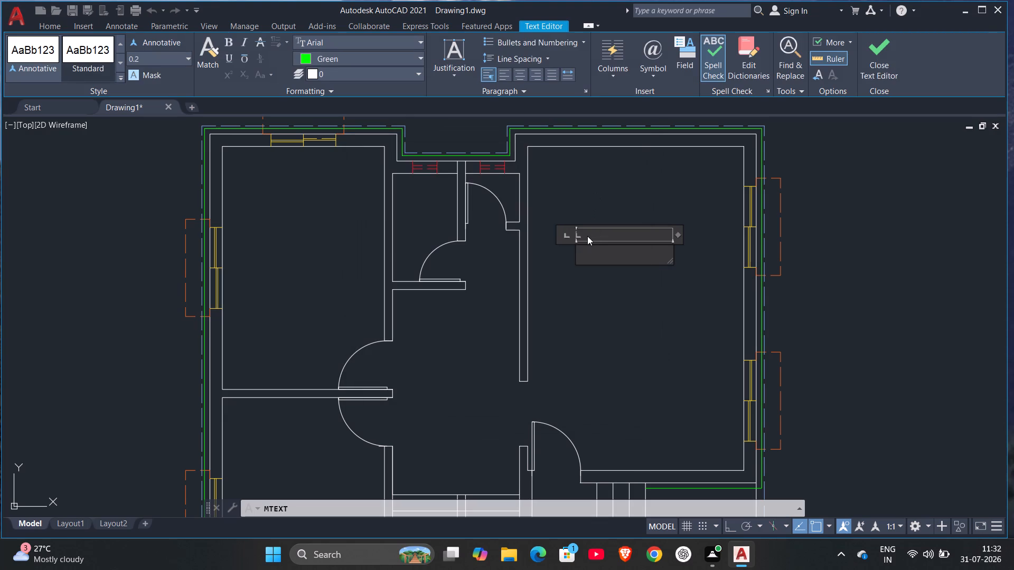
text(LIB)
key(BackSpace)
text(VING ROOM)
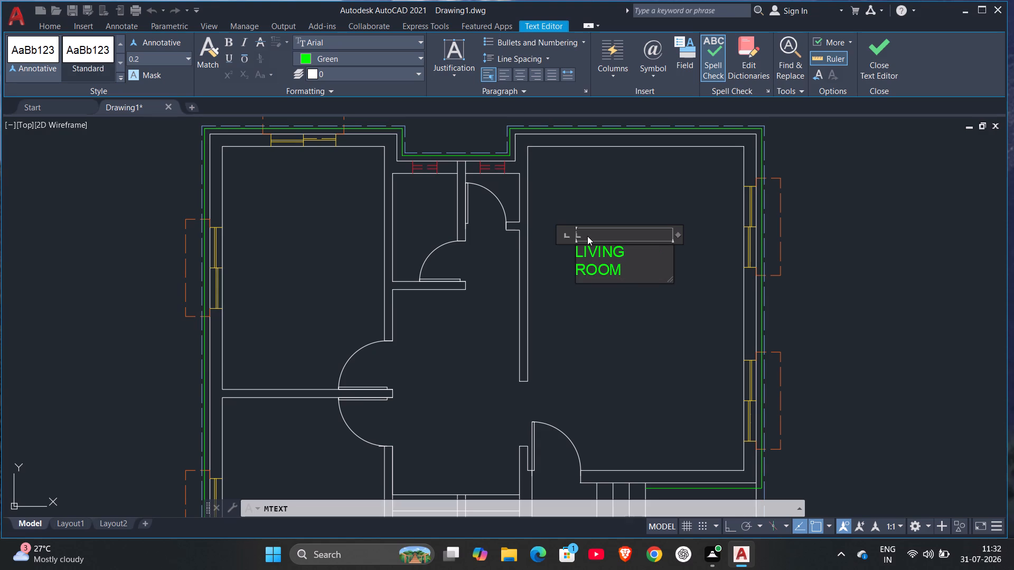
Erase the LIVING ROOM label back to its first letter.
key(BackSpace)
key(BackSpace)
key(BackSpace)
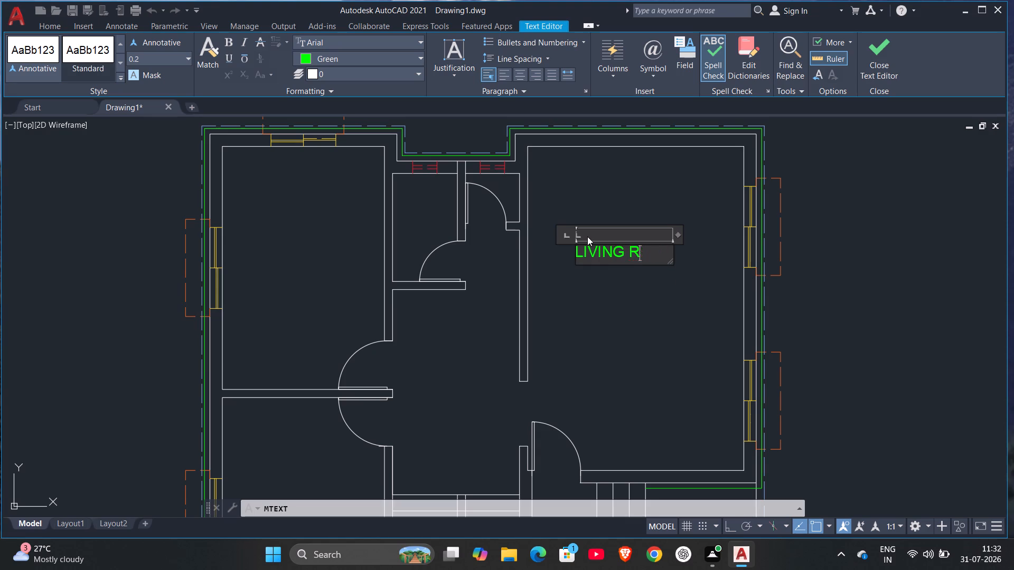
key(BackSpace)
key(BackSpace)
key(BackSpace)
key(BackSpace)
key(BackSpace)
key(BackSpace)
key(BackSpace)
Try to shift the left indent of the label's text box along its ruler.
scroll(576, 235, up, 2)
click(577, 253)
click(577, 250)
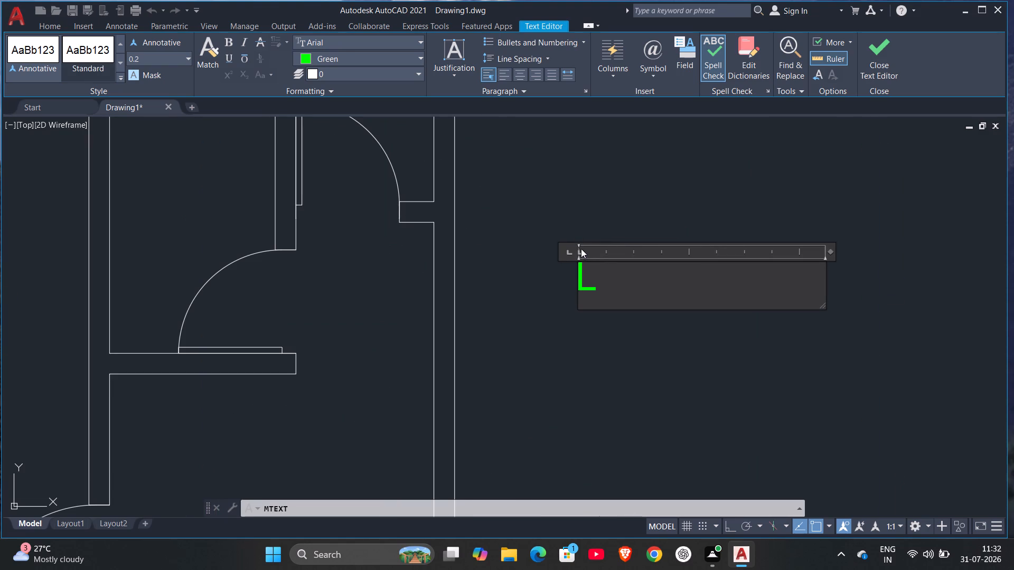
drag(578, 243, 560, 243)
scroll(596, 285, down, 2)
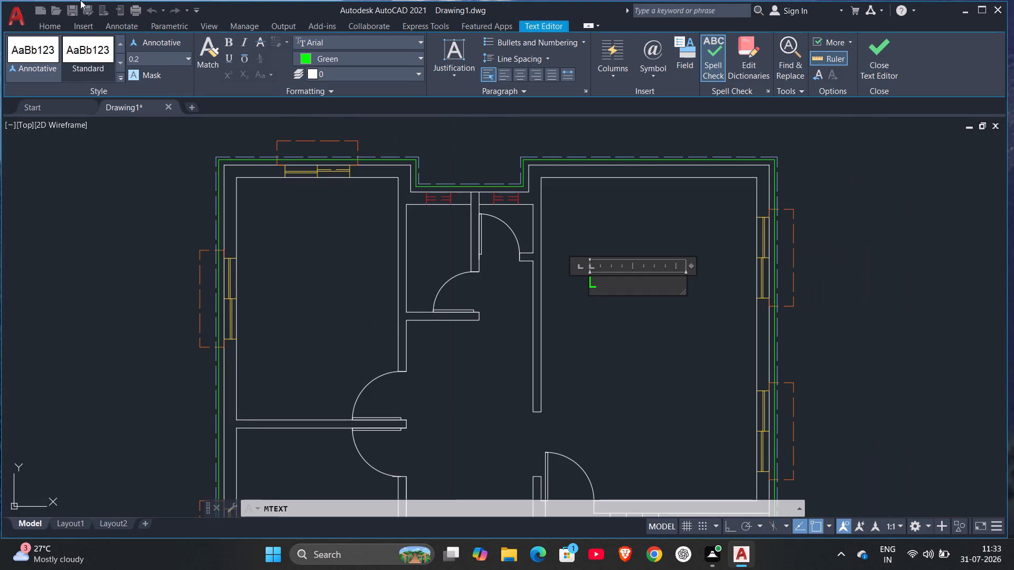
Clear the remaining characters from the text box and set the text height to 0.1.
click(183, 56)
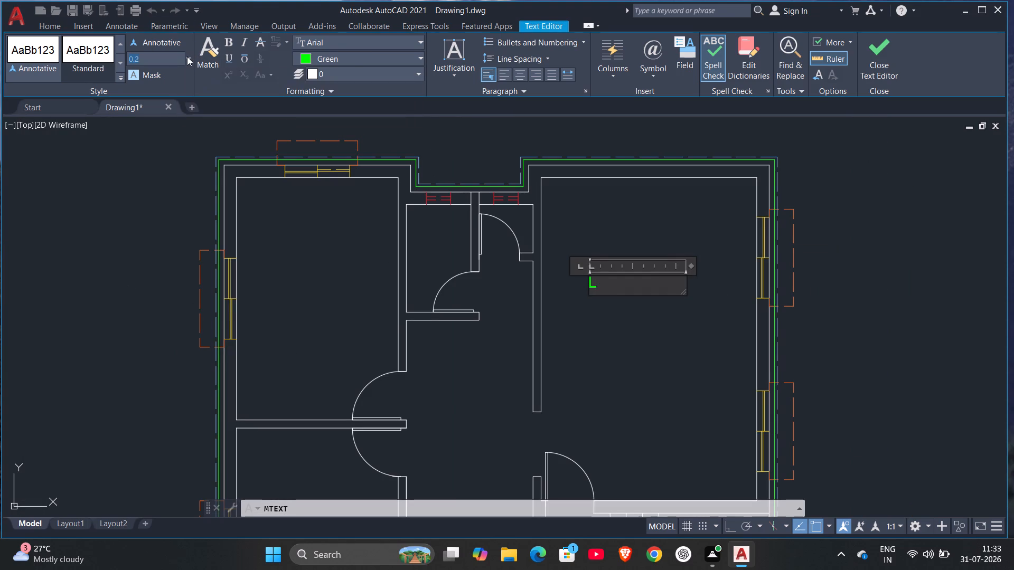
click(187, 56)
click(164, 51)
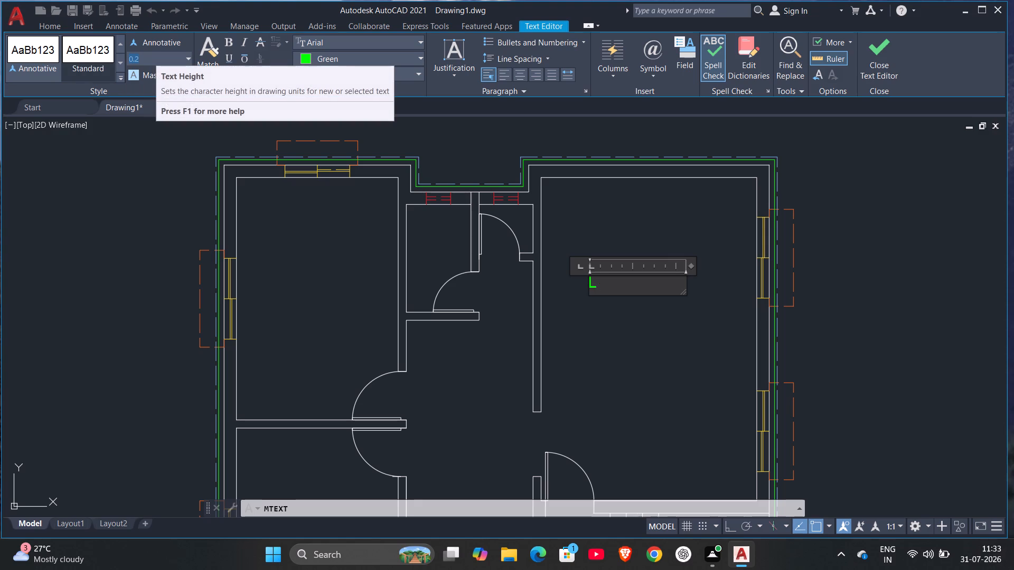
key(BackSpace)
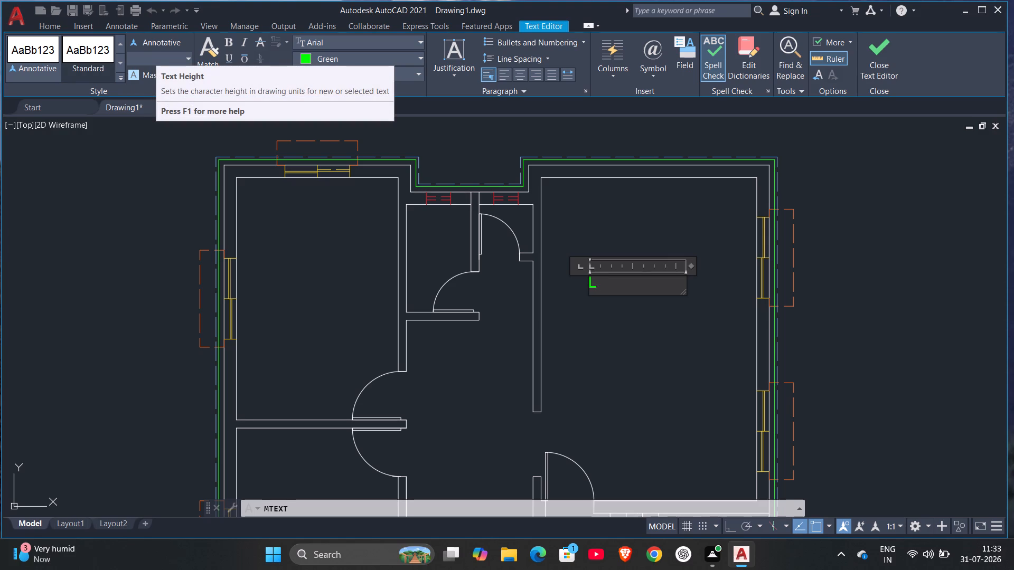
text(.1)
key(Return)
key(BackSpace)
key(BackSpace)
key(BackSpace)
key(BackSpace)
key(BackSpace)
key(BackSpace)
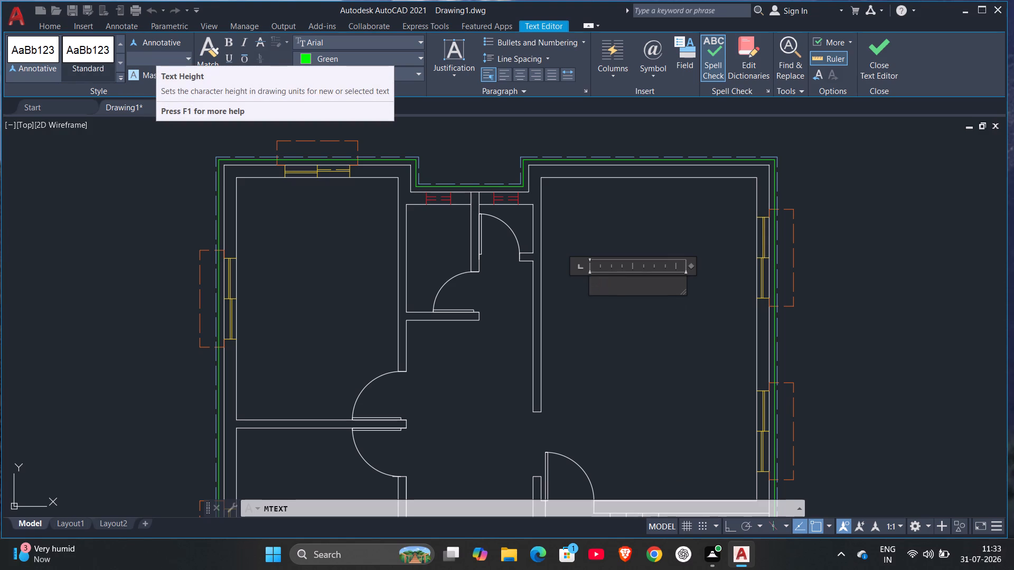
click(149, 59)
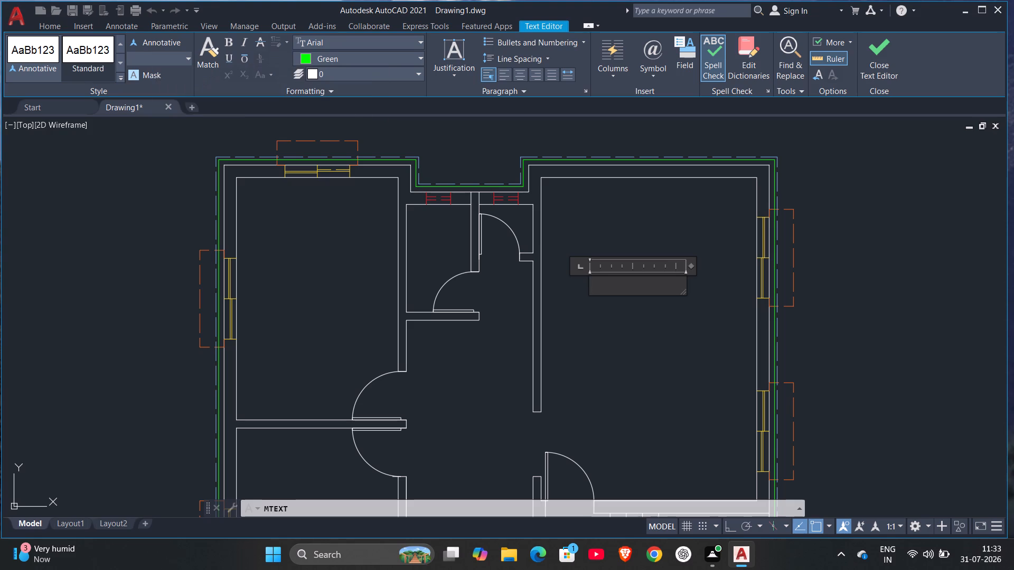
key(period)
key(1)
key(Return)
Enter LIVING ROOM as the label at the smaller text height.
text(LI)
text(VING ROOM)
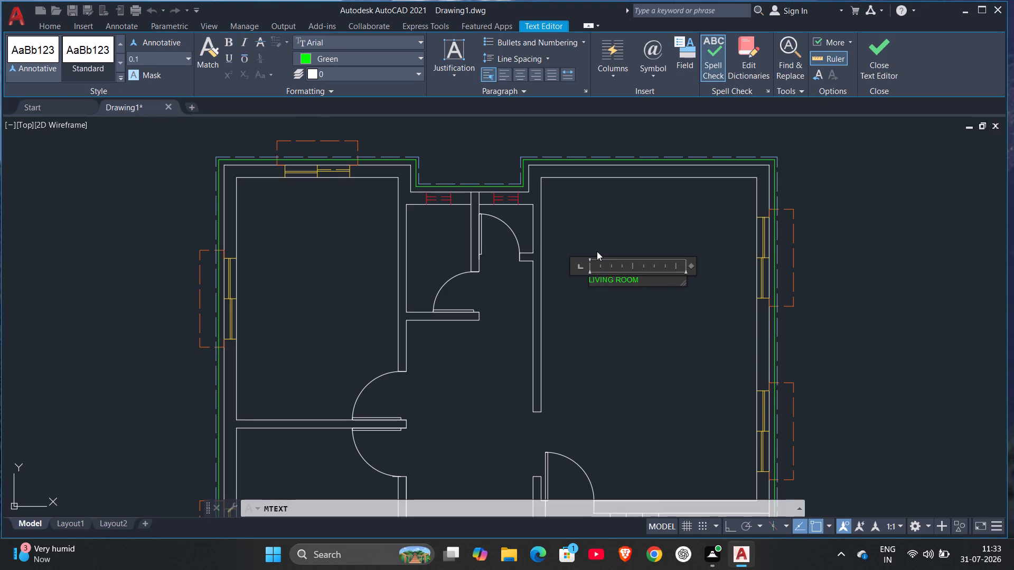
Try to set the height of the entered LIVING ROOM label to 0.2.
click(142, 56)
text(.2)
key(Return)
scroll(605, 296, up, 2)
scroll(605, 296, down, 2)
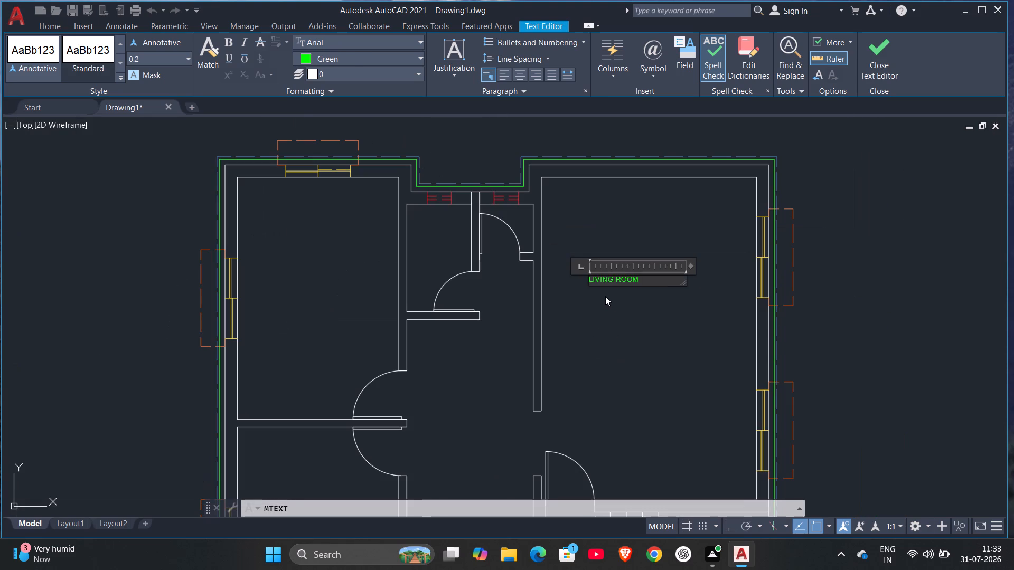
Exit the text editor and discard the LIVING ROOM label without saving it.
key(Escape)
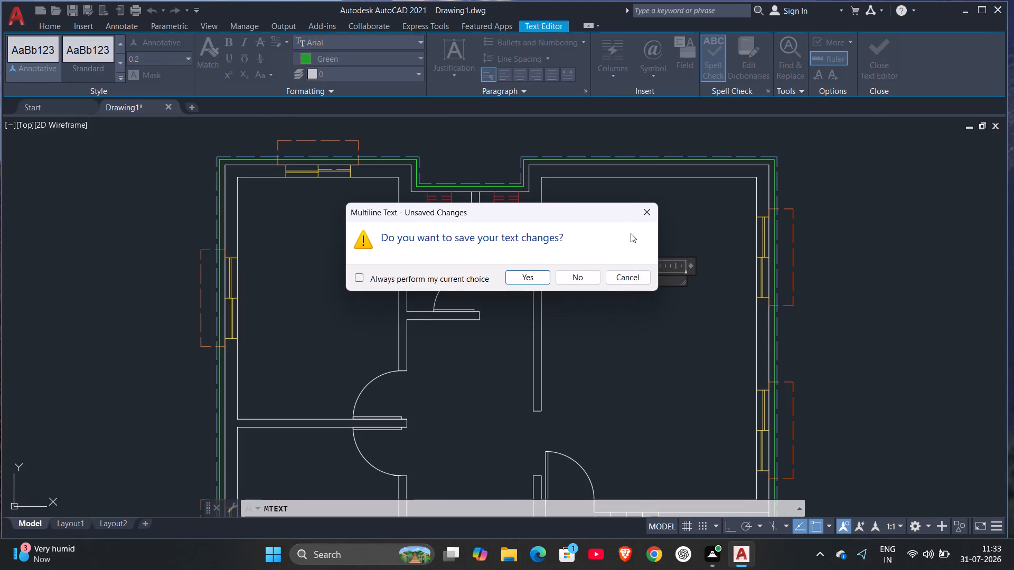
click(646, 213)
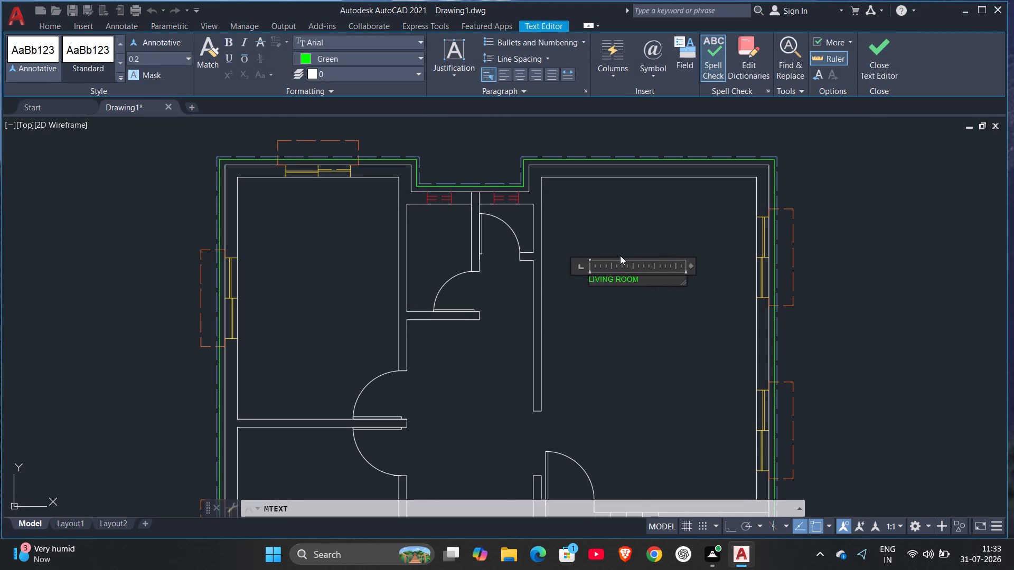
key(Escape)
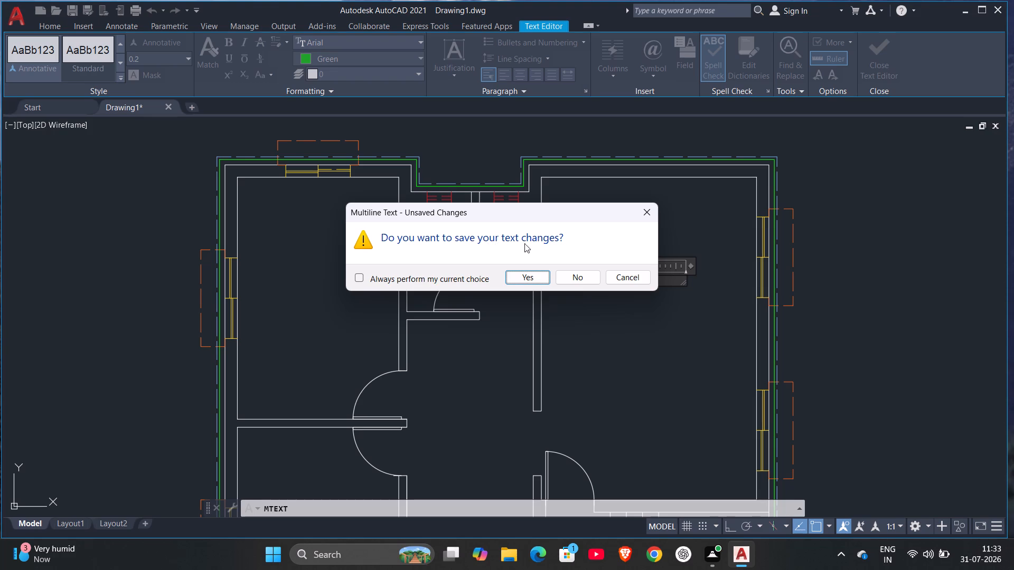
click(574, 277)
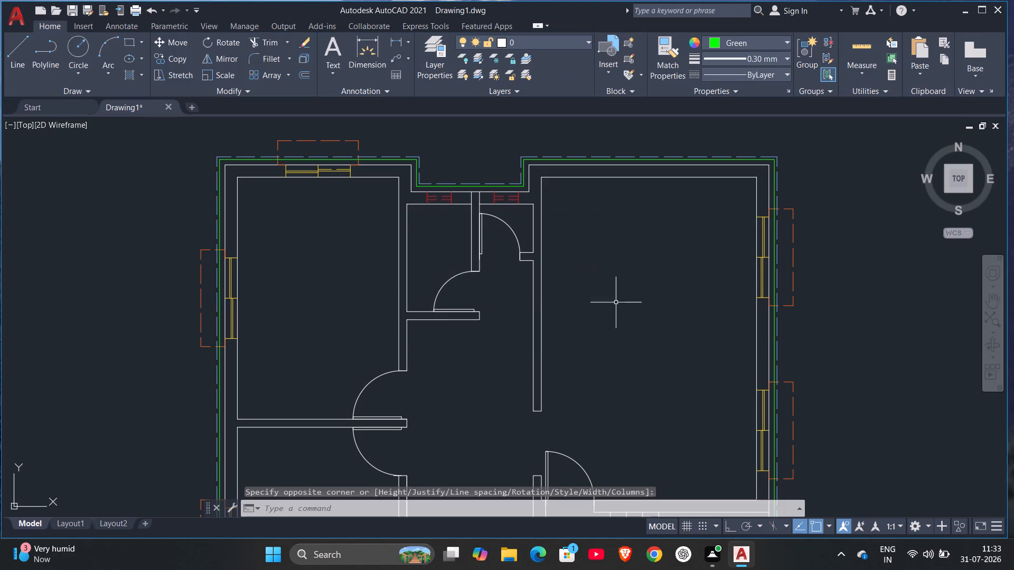
Start a multiline text box in the upper part of the large upper-right room.
click(334, 49)
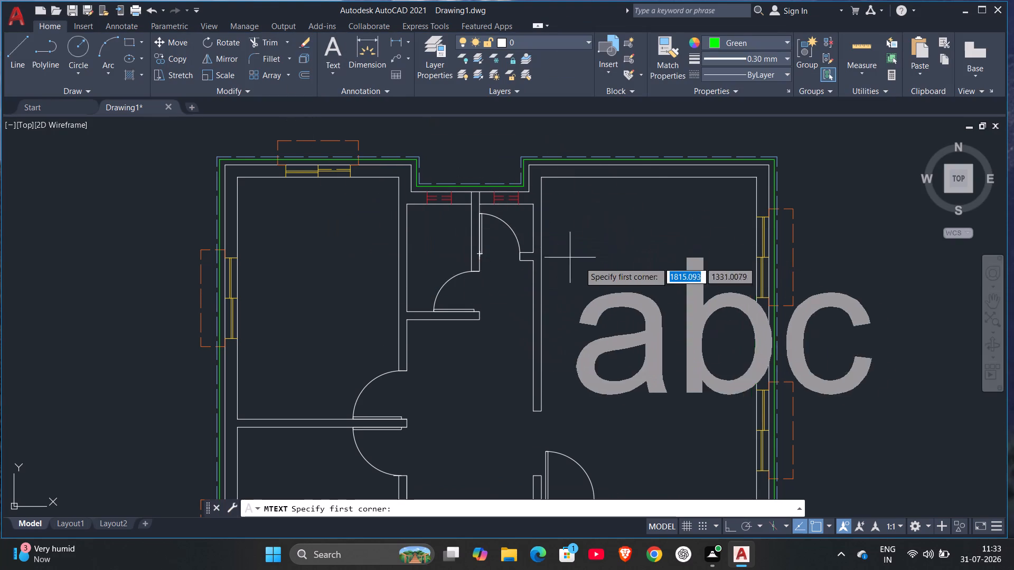
click(598, 256)
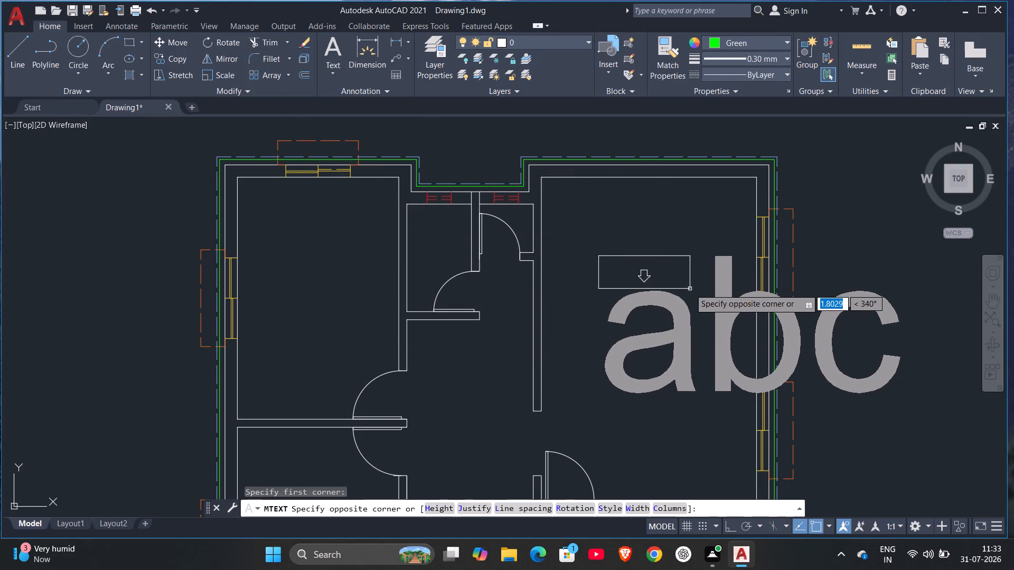
click(690, 289)
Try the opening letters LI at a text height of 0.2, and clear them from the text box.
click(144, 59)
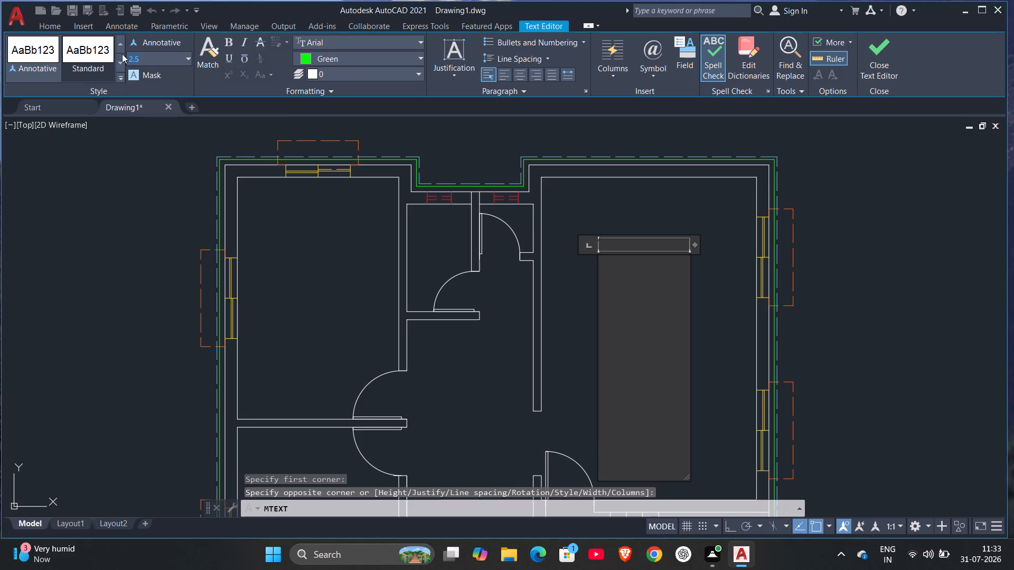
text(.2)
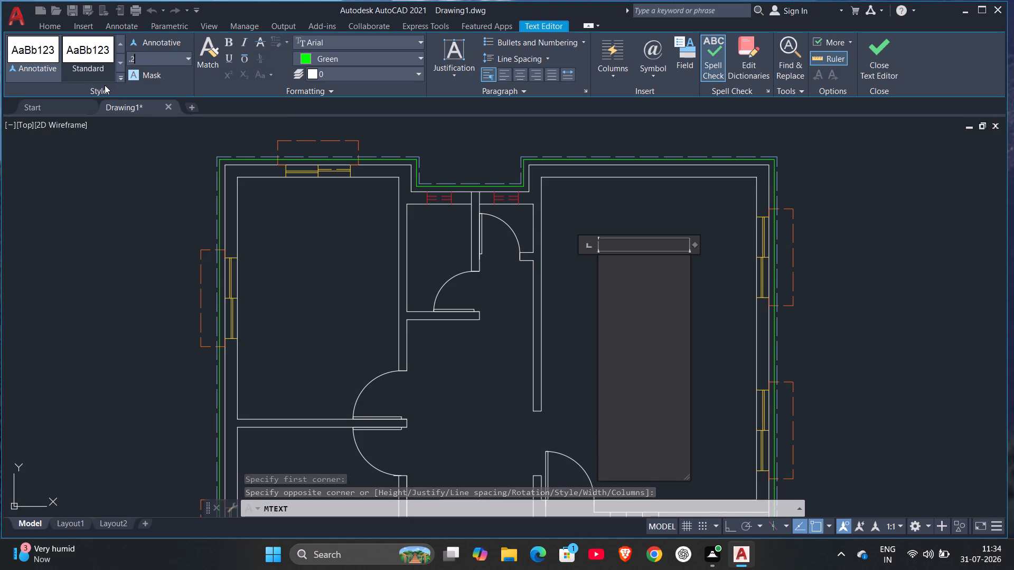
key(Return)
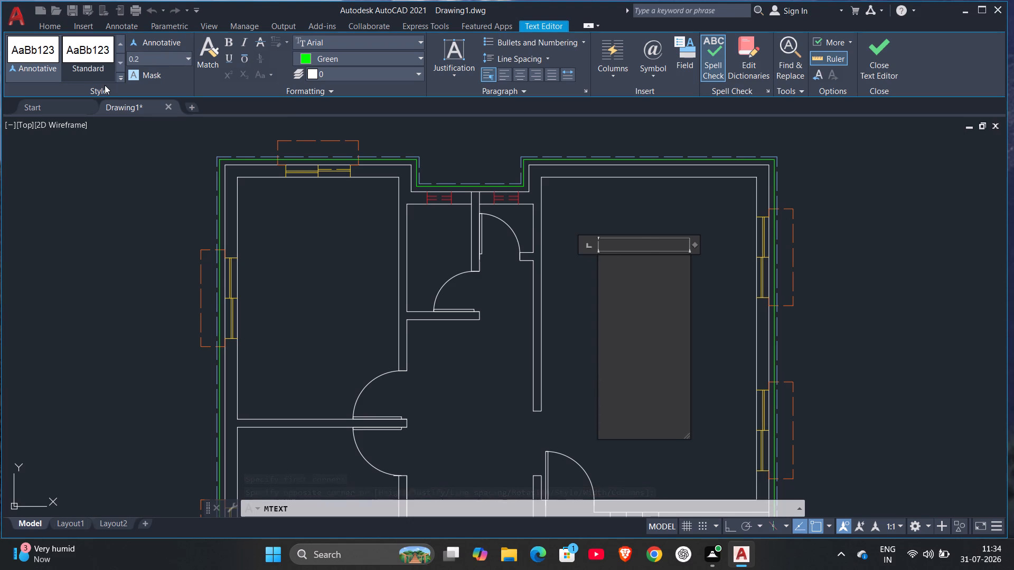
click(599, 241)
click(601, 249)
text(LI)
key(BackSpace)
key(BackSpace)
Set the text height to 0.1 and enter LIVING ROOM as the room label.
click(141, 54)
text(.1)
key(BackSpace)
key(BackSpace)
key(BackSpace)
text(.1)
key(Return)
text(LI)
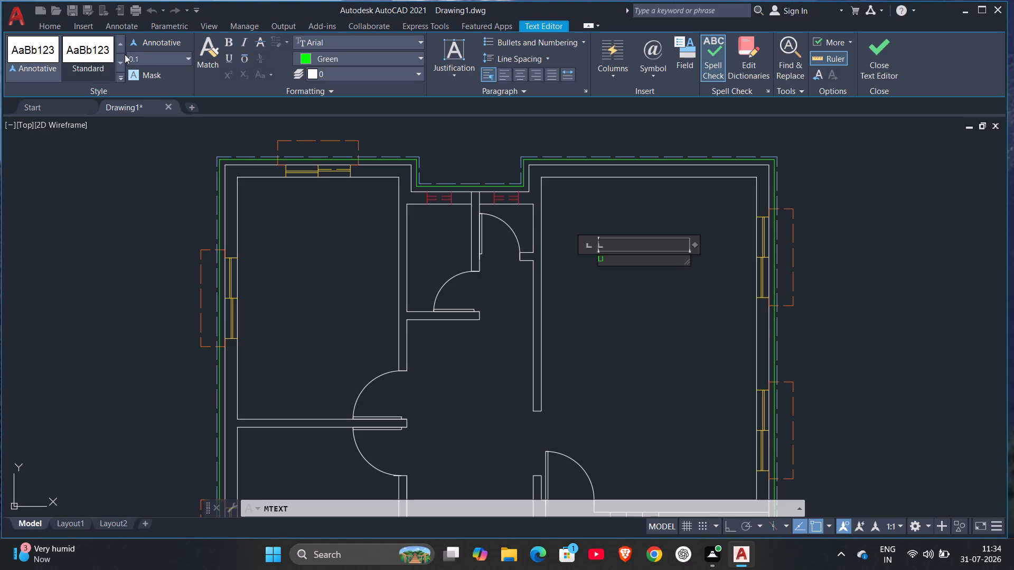
text(VING ROOM)
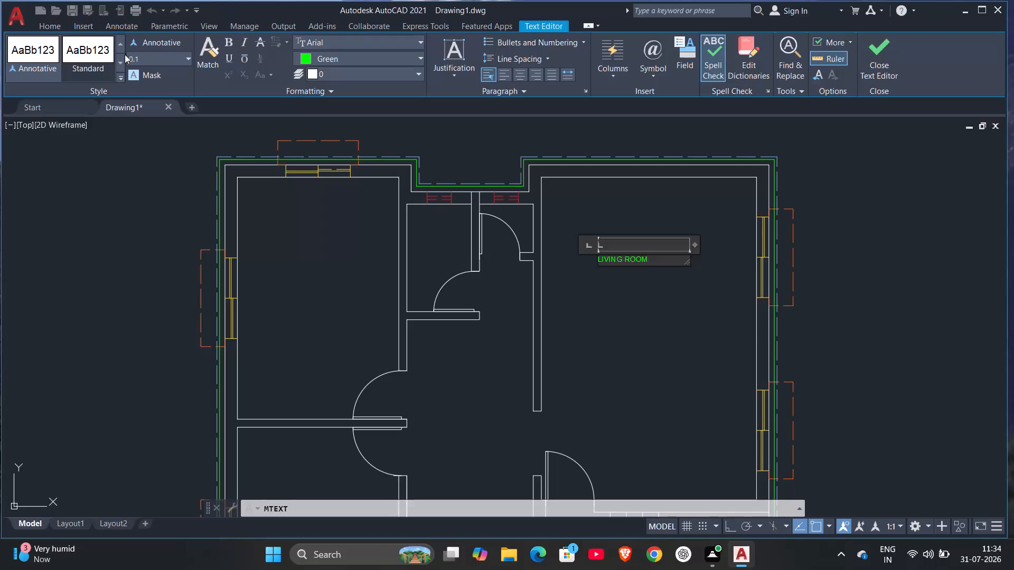
Add the room size 4X6 m, with a lowercase m, as a second line below LIVING ROOM.
key(Return)
key(4)
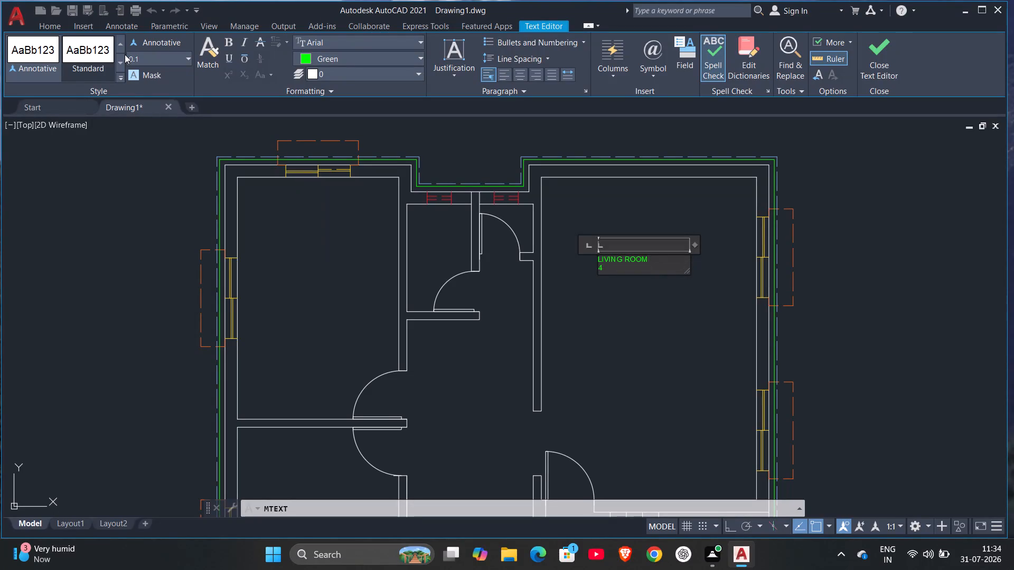
text(X6)
key(space)
text(M)
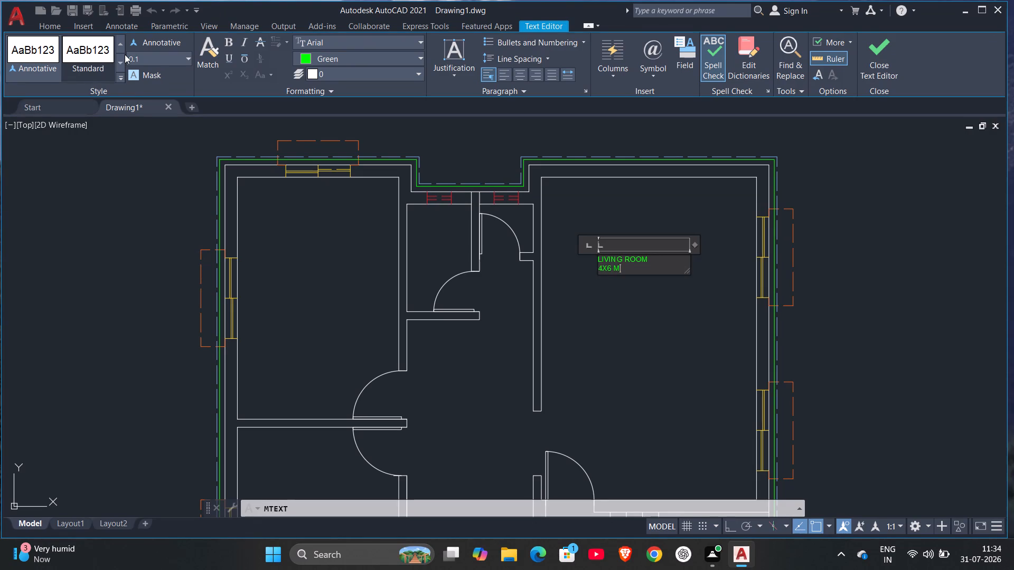
key(BackSpace)
key(m)
key(space)
key(space)
key(BackSpace)
key(BackSpace)
Indent the 4X6 m line with leading spaces so it sits centred under LIVING ROOM, and close the text editor keeping the change.
click(599, 263)
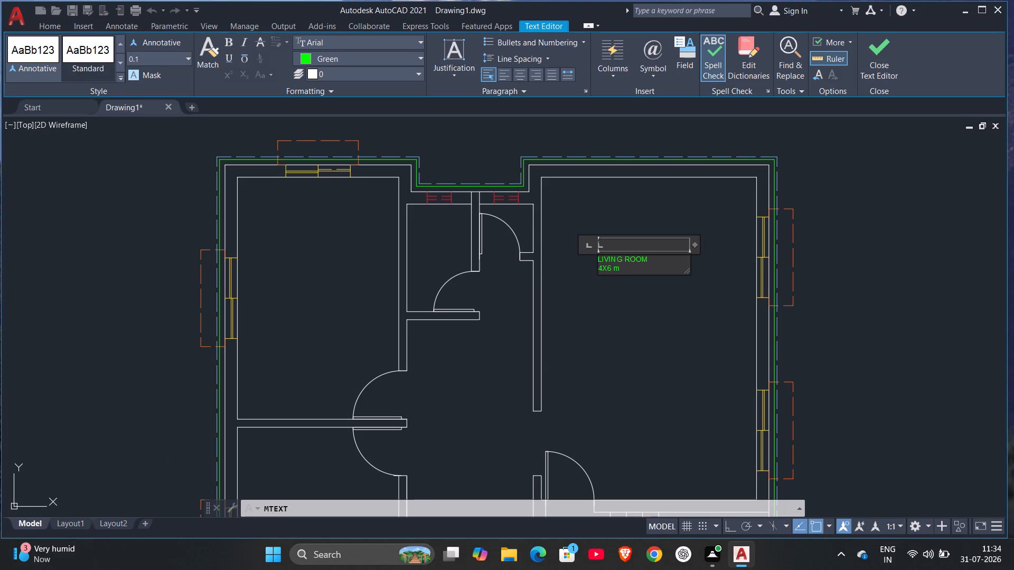
click(597, 269)
click(600, 270)
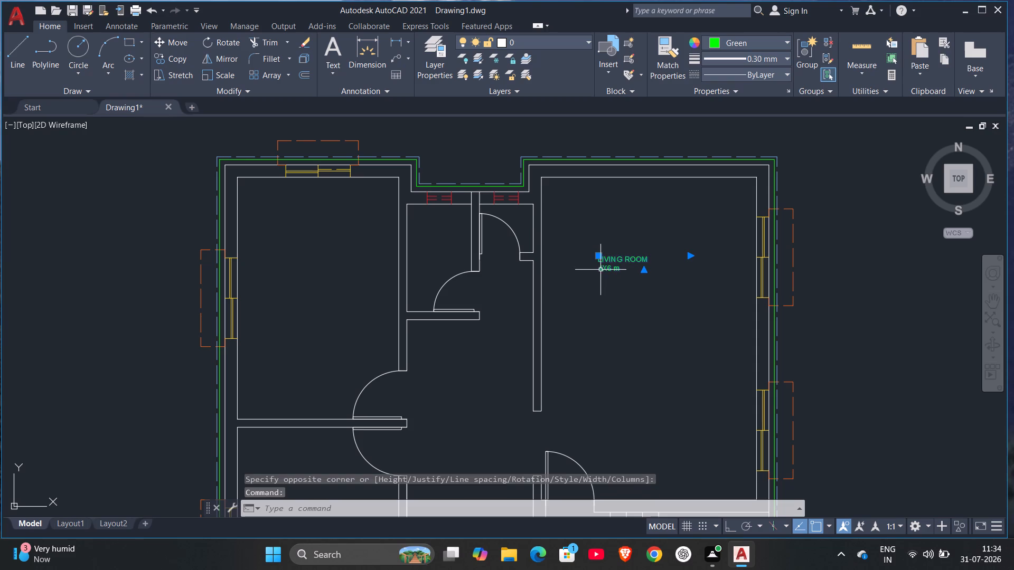
double_click(608, 259)
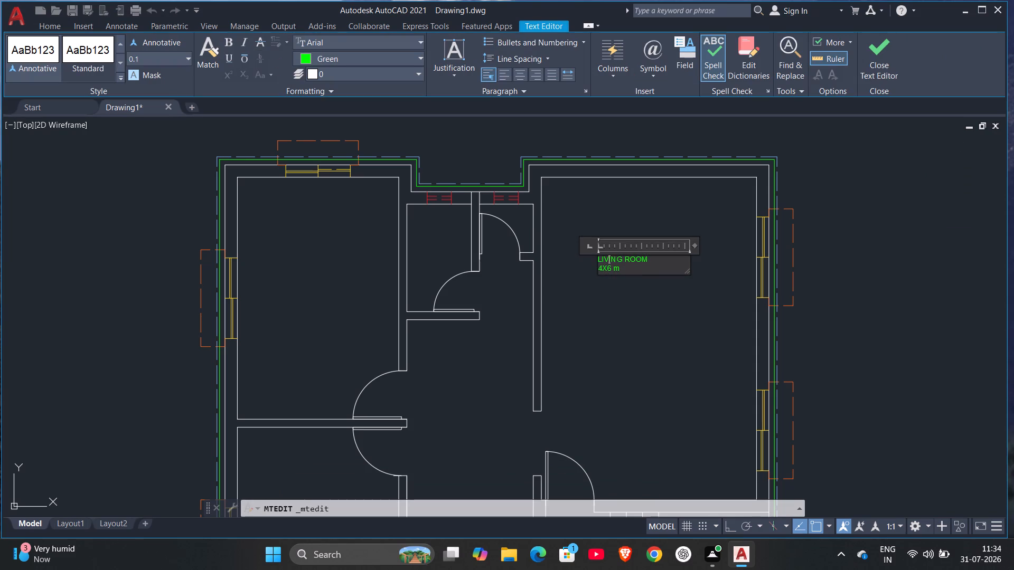
click(603, 265)
click(598, 267)
key(space)
key(space)
key(space)
key(space)
key(space)
key(space)
key(BackSpace)
key(space)
key(Escape)
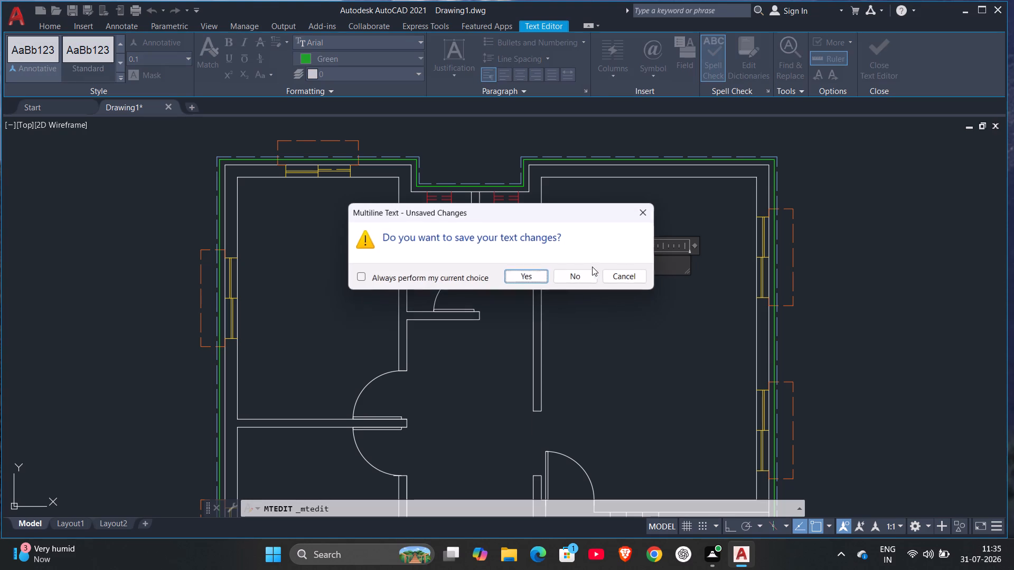
click(648, 213)
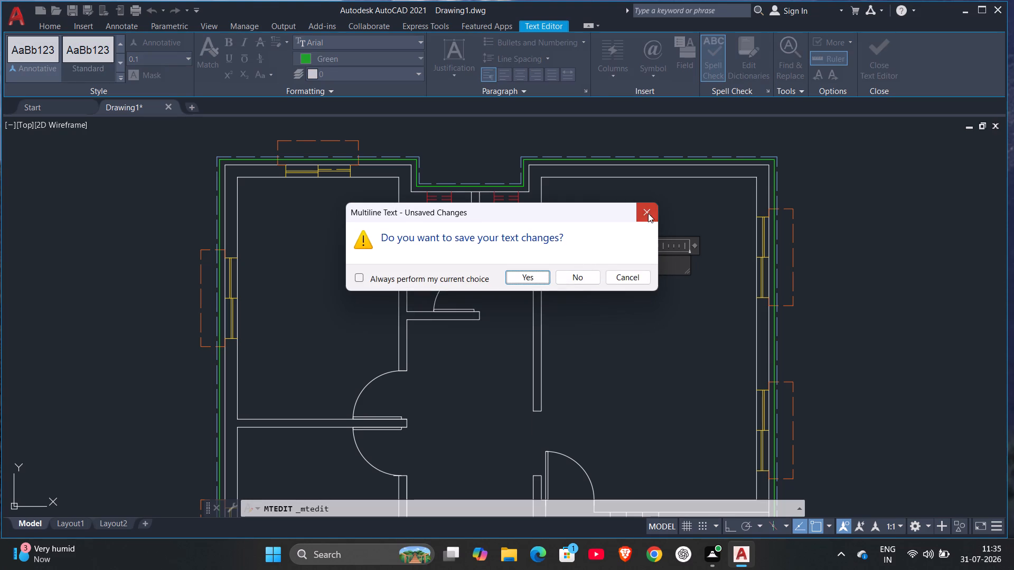
click(637, 293)
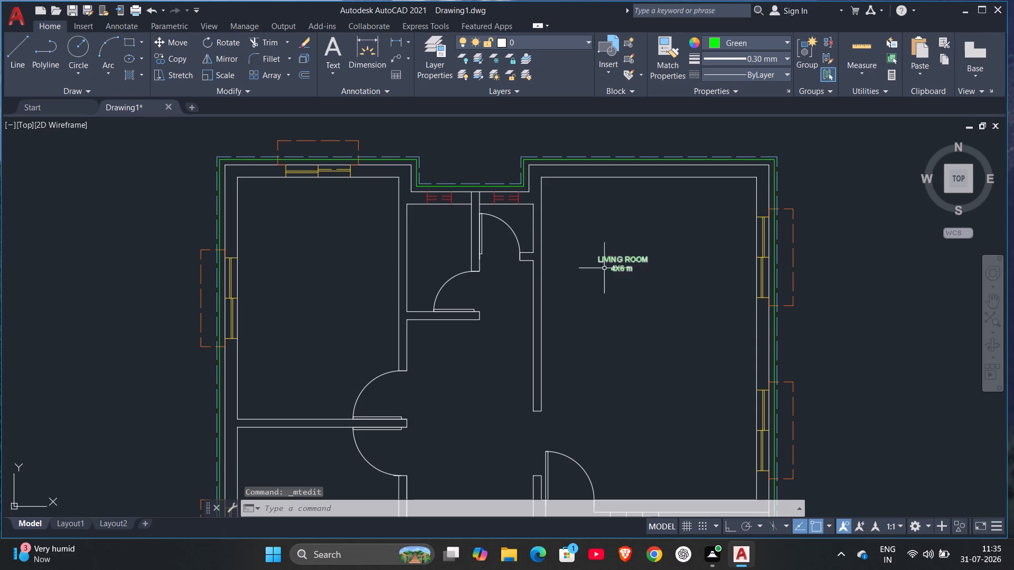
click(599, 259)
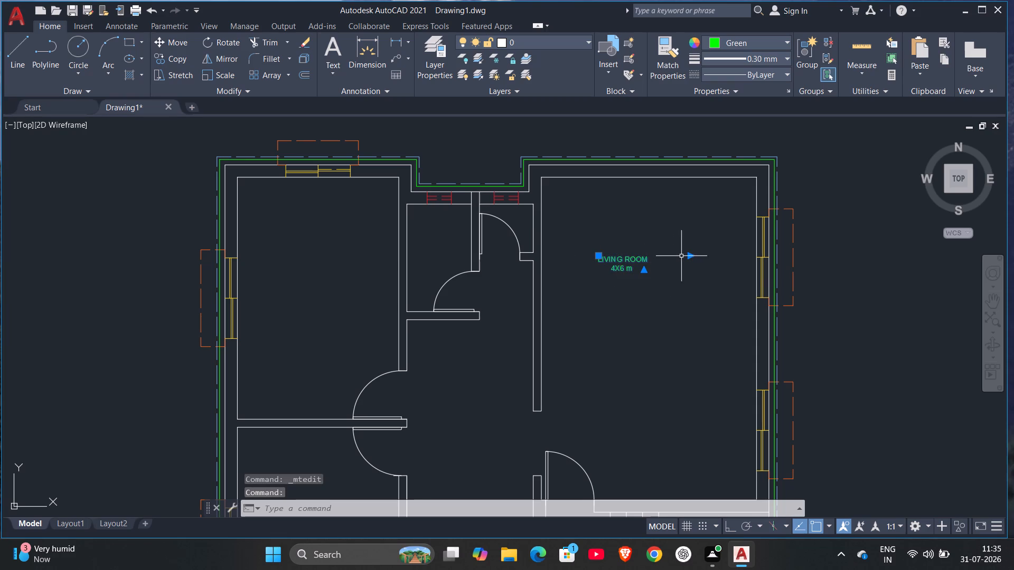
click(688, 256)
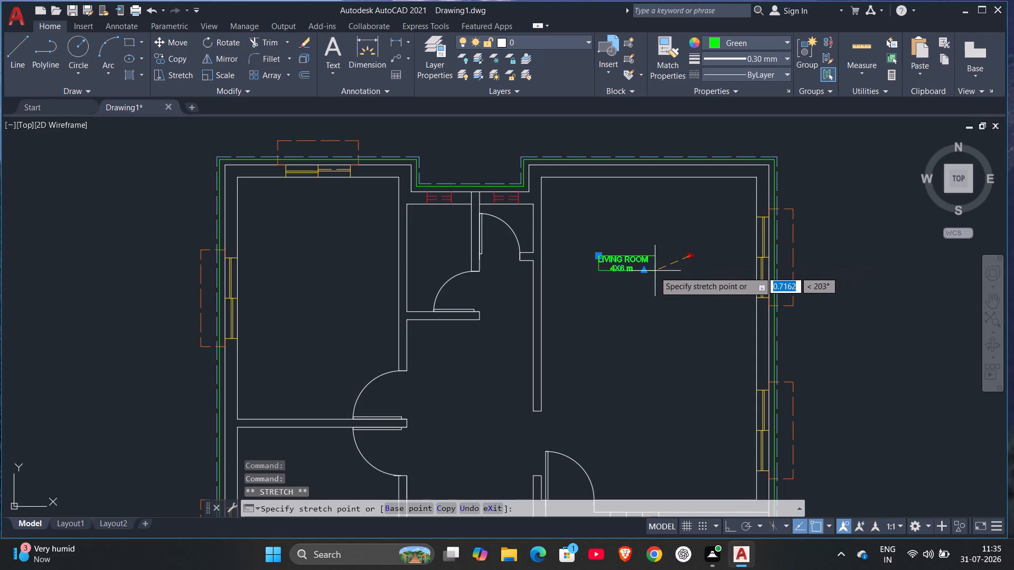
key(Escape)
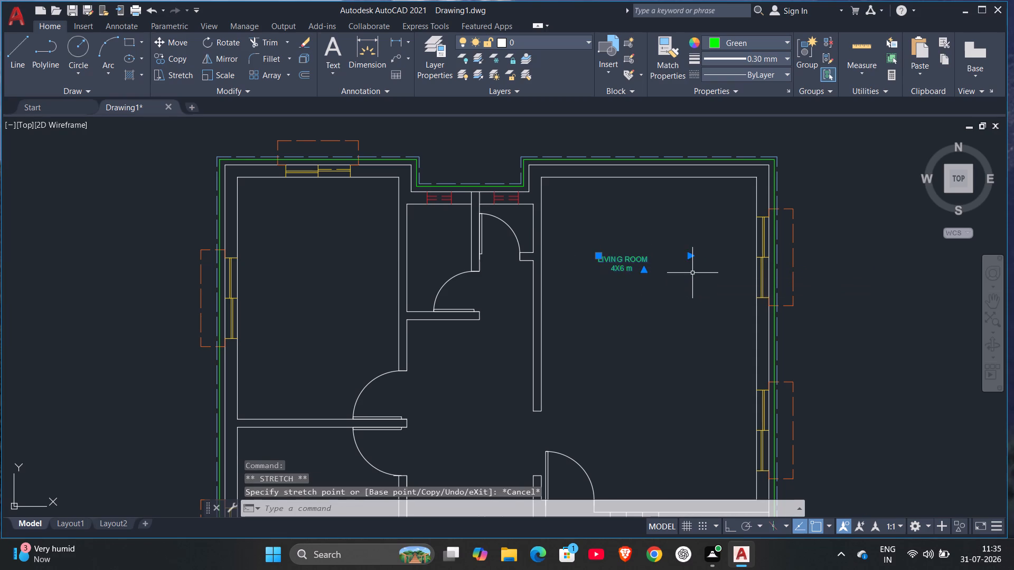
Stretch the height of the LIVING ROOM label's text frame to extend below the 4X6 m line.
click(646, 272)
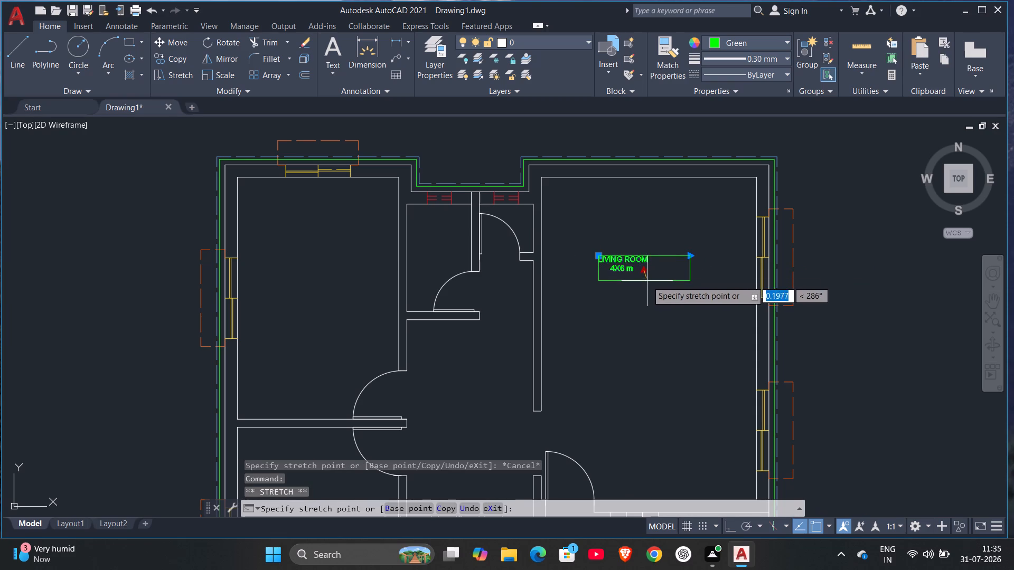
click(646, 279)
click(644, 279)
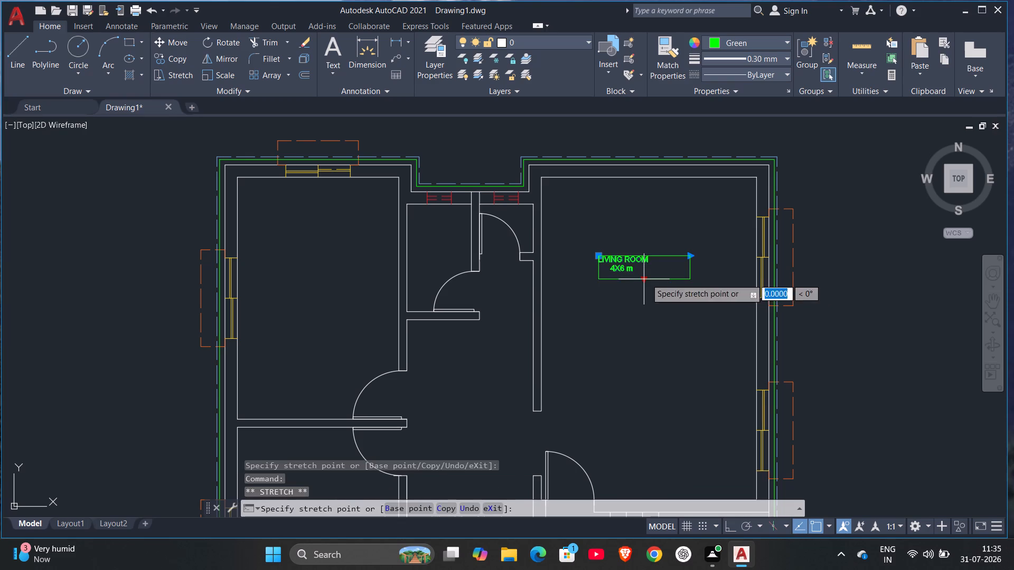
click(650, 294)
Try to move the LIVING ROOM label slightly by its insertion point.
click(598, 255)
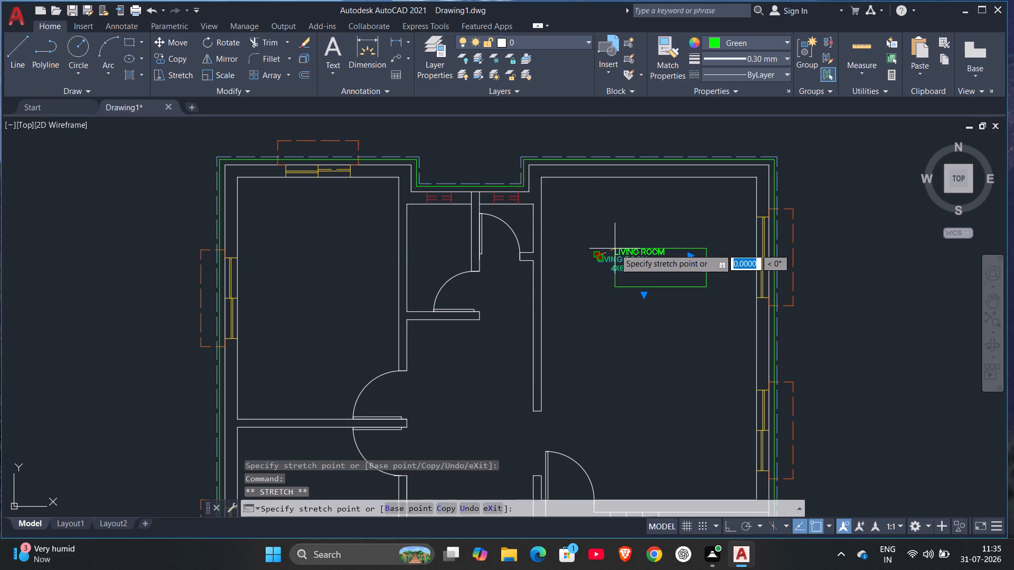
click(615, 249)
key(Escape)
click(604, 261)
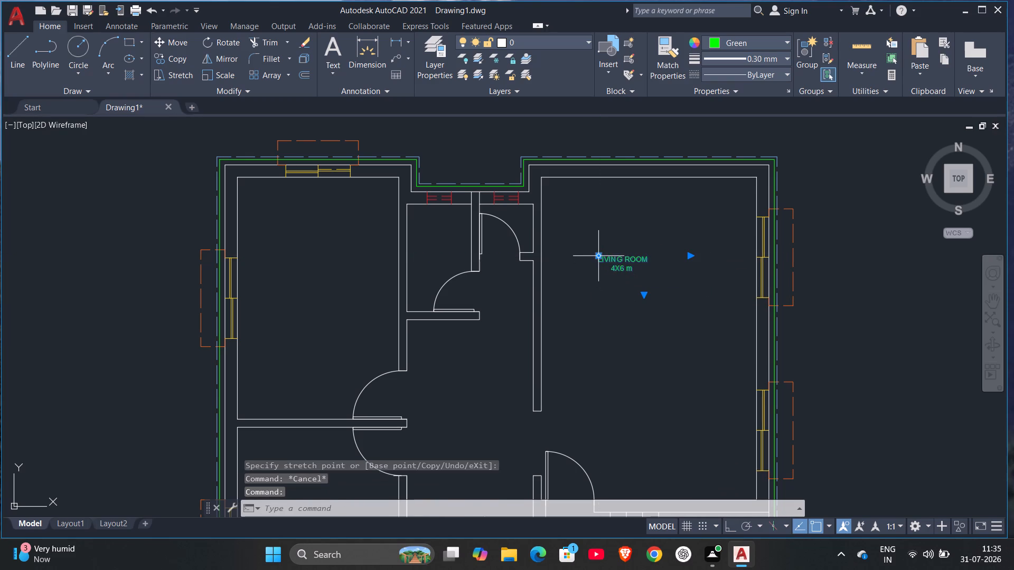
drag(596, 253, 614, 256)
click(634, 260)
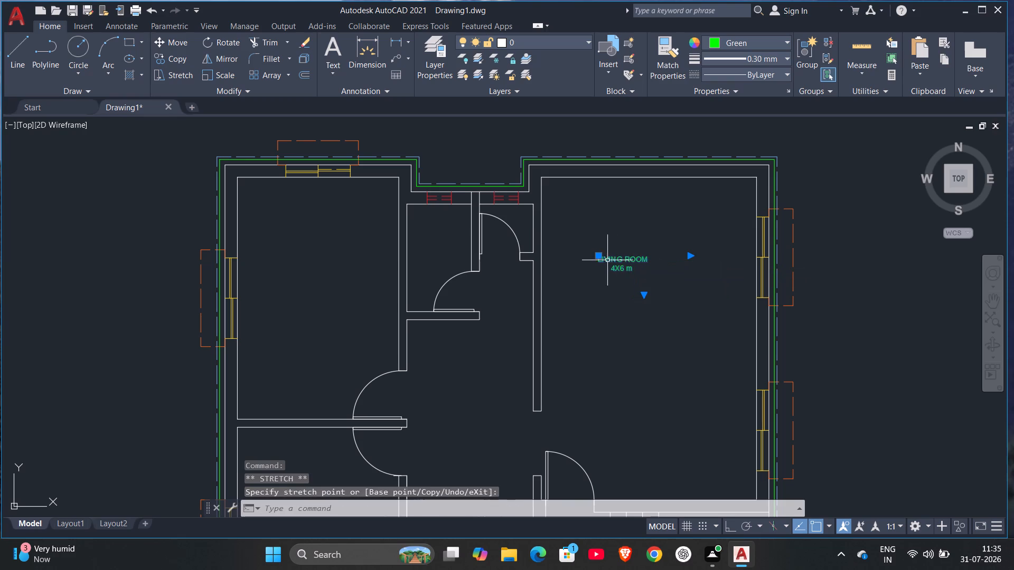
Shorten the LIVING ROOM label's text frame to end just below the 4X6 m line, and try narrowing its width.
drag(688, 257, 713, 252)
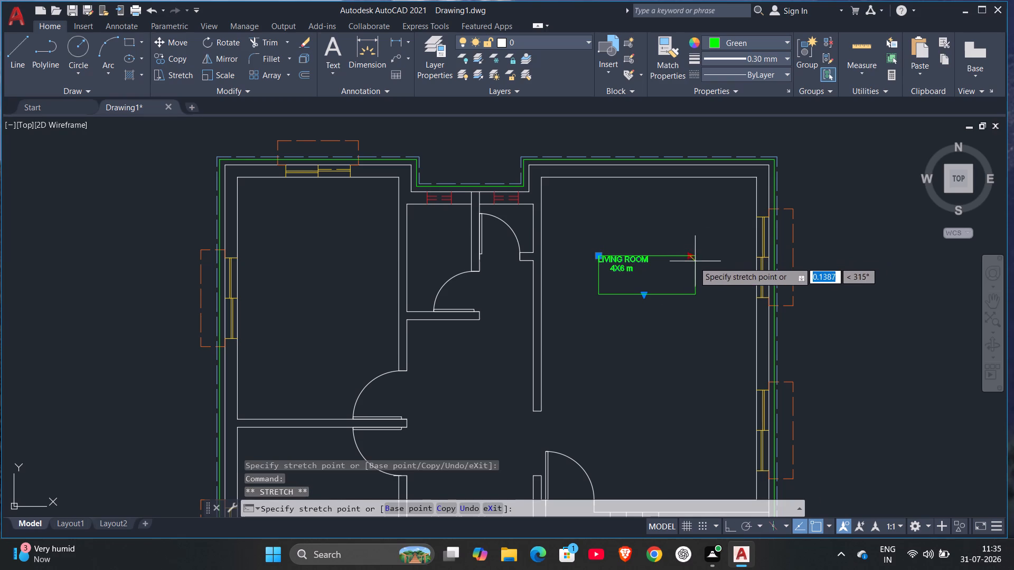
key(Escape)
drag(645, 291, 646, 286)
click(645, 277)
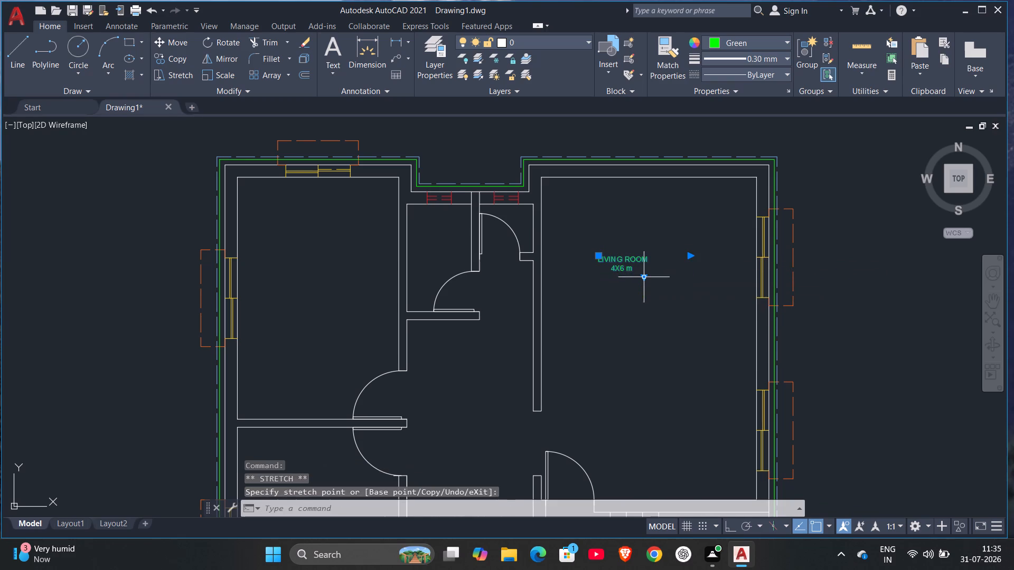
click(688, 257)
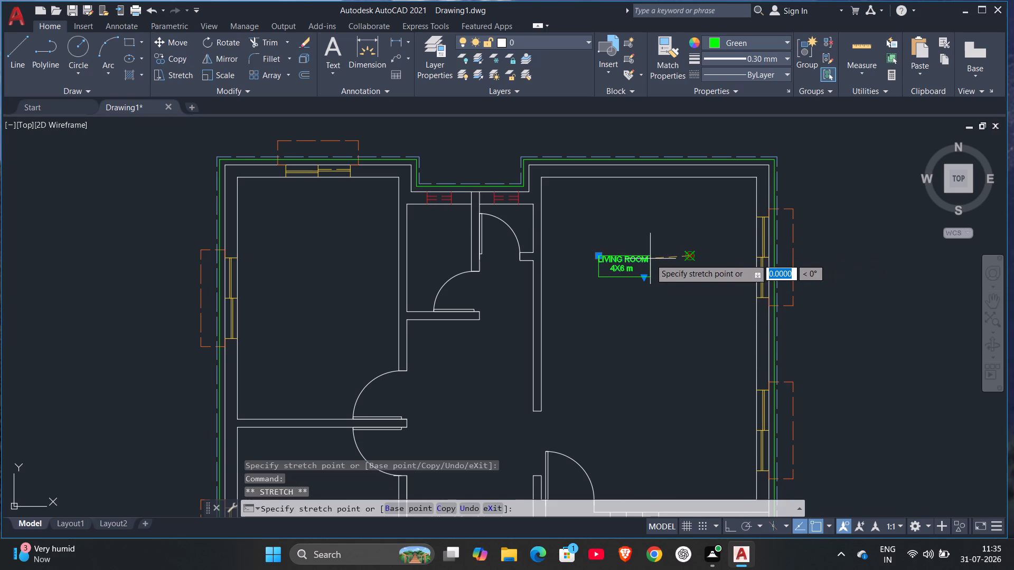
click(649, 251)
key(Escape)
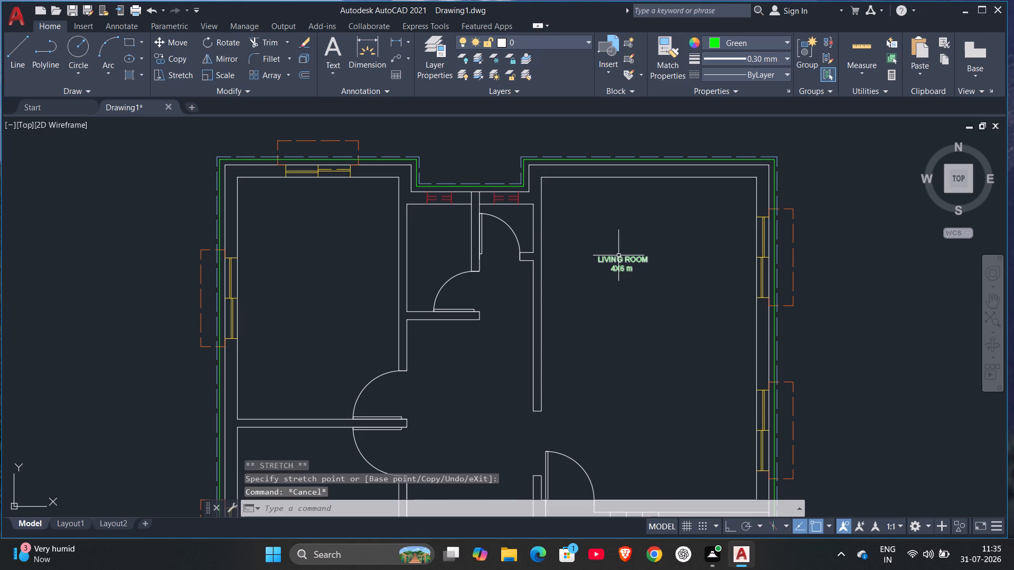
Move the LIVING ROOM 4X6 m label slightly toward the horizontal centre of the living room by its insertion point.
drag(620, 260, 653, 270)
key(Escape)
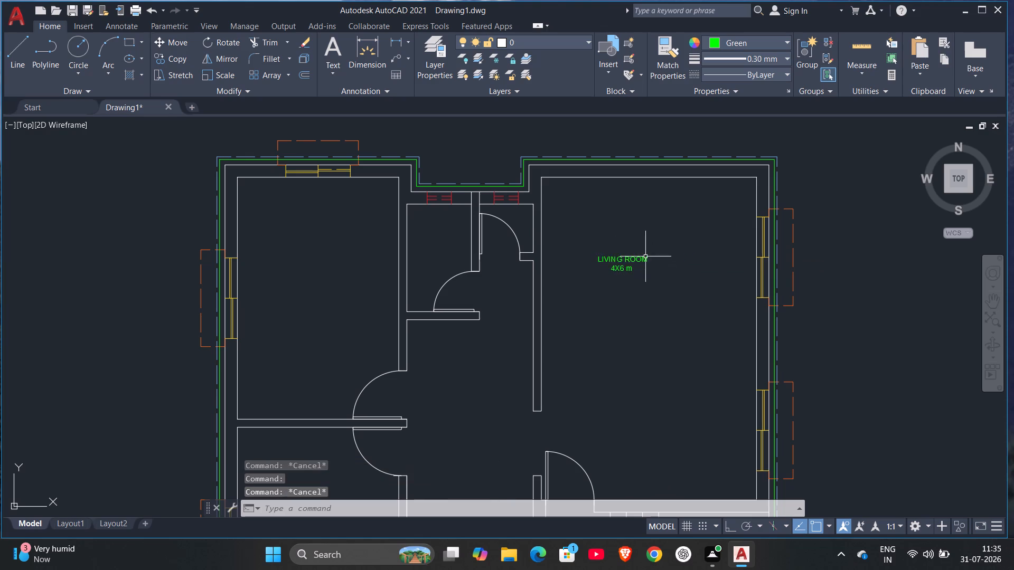
drag(608, 258, 651, 263)
click(649, 249)
key(Escape)
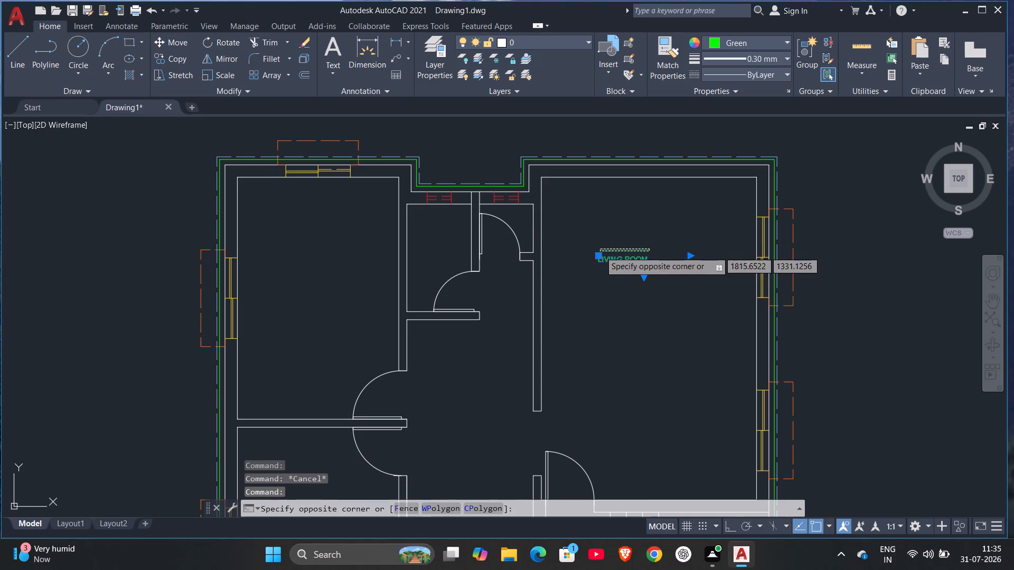
drag(601, 256, 631, 257)
click(631, 257)
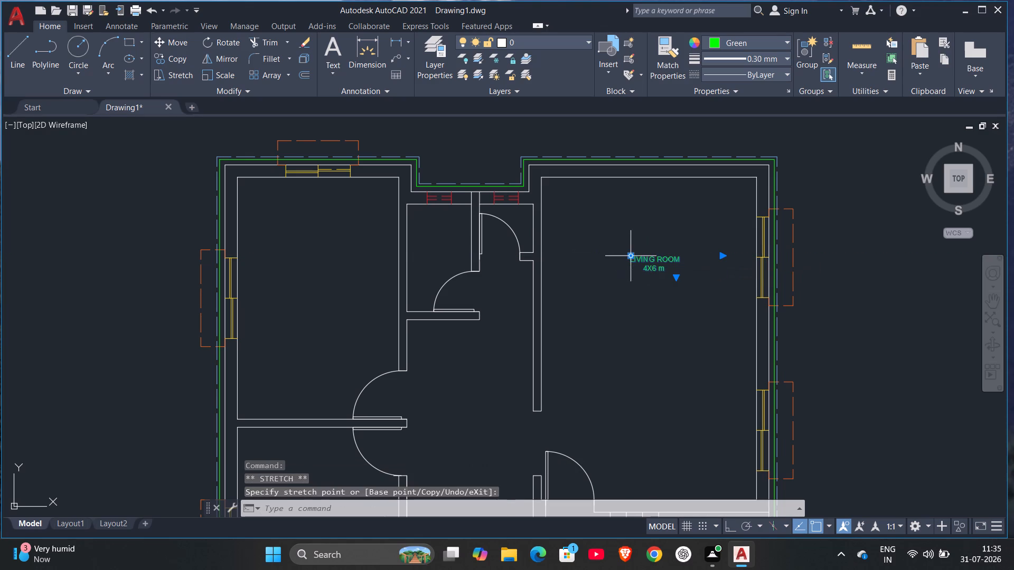
drag(631, 256, 624, 258)
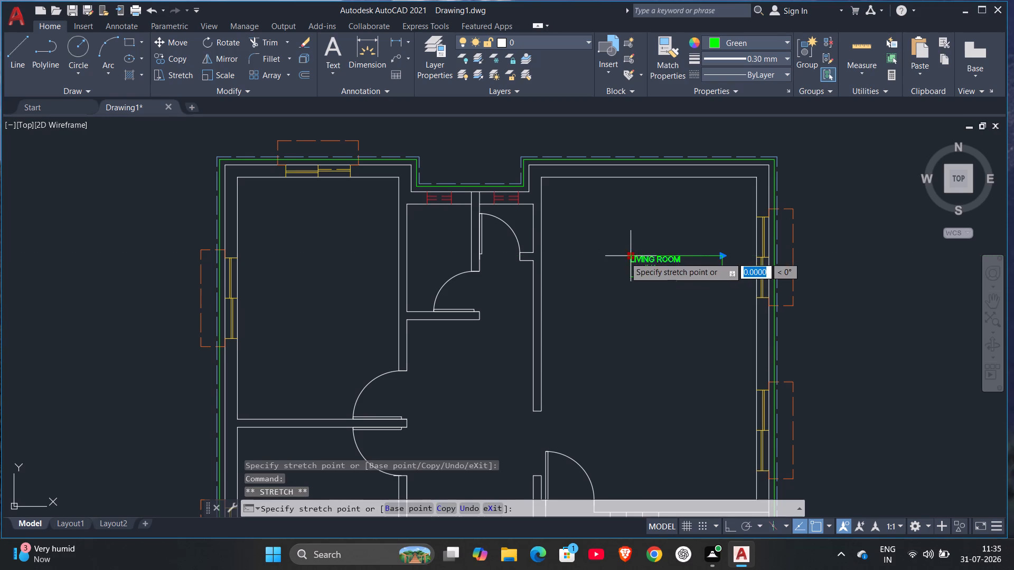
drag(624, 258, 618, 260)
click(618, 260)
key(Escape)
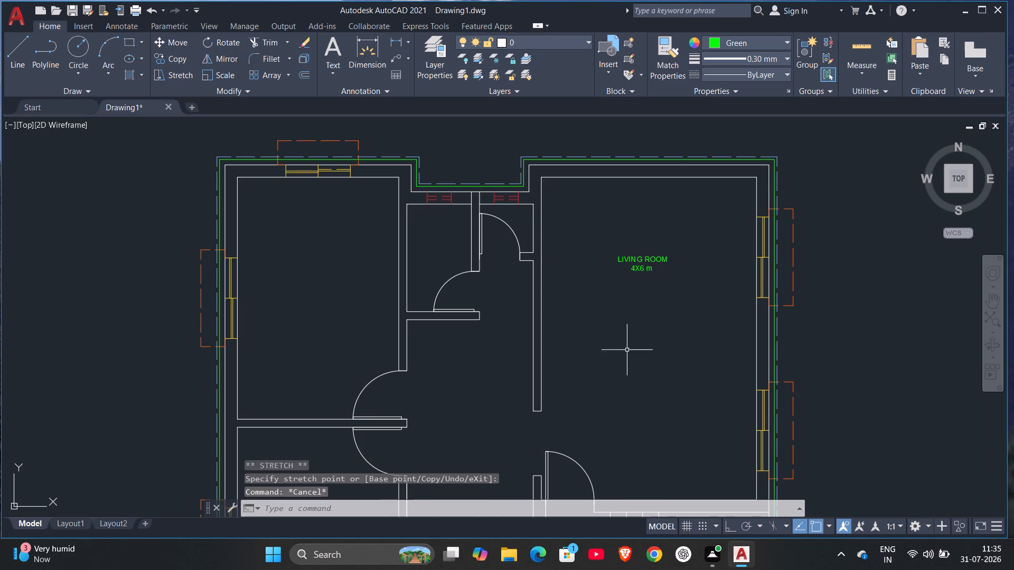
Copy the LIVING ROOM 4X6 m label from its insertion point into the upper-left and lower-left rooms of the plan.
scroll(628, 311, up, 2)
scroll(630, 318, down, 6)
scroll(633, 327, up, 3)
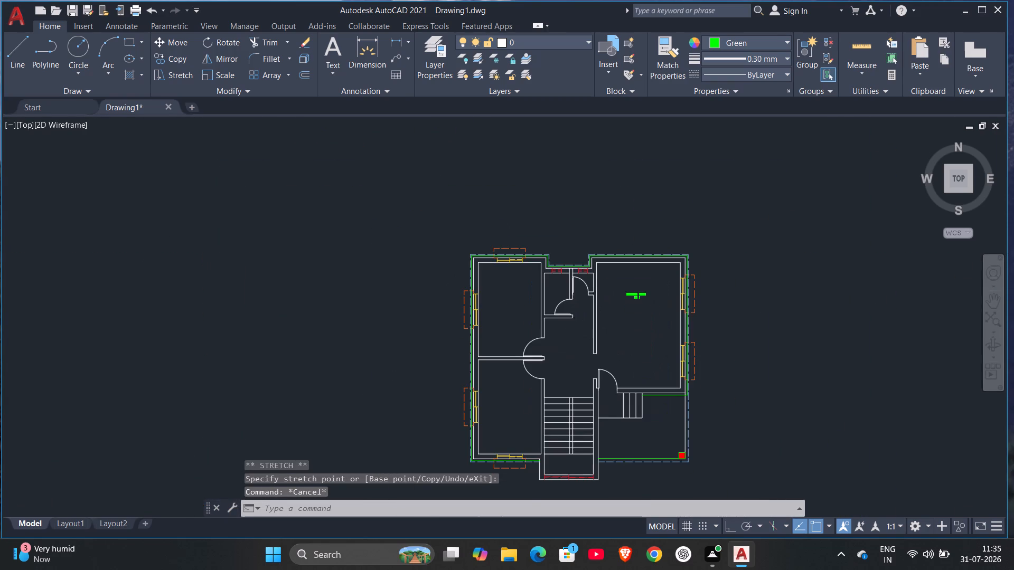
scroll(633, 327, up, 1)
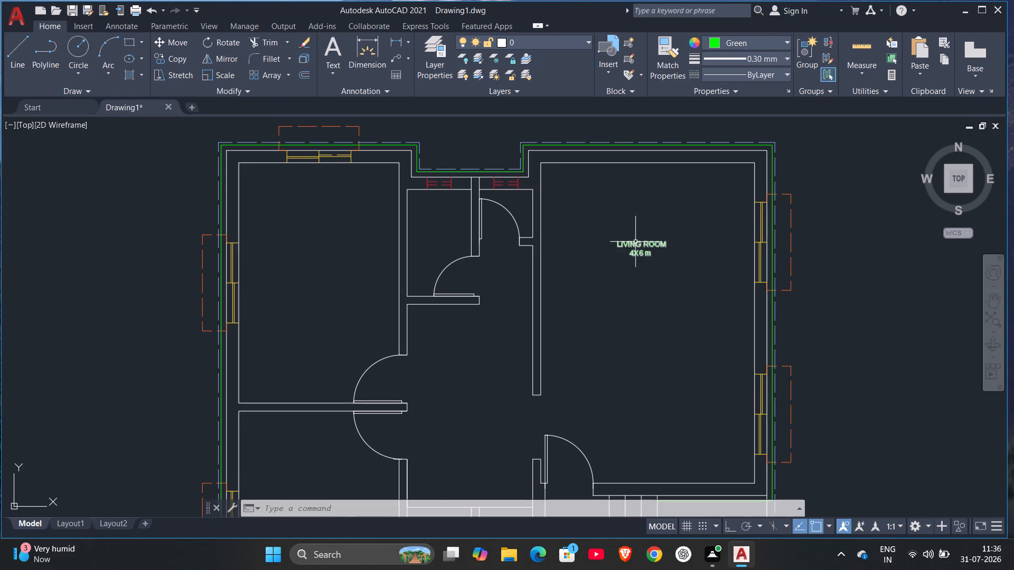
drag(609, 232, 618, 241)
click(695, 266)
key(c)
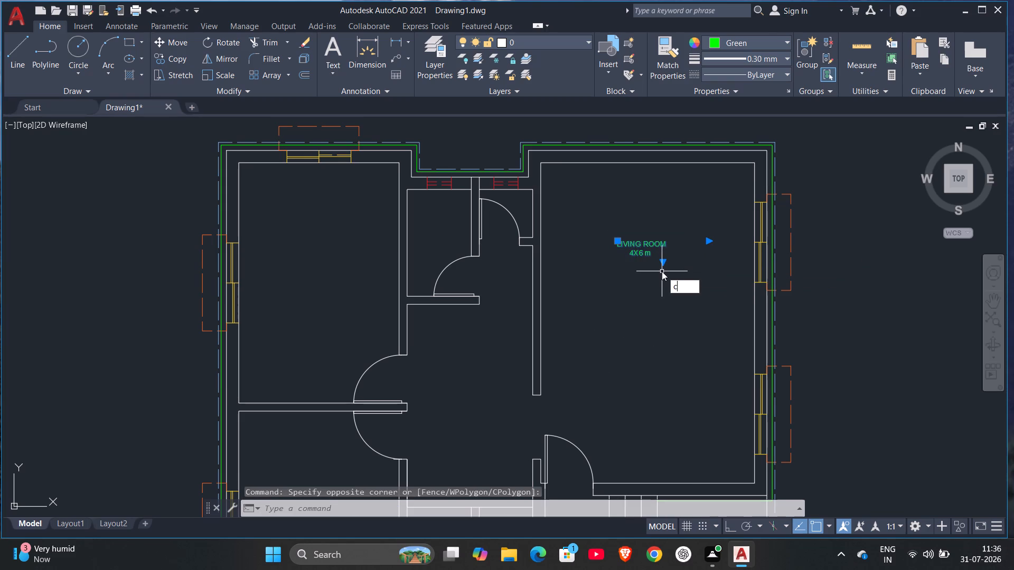
key(o)
key(Return)
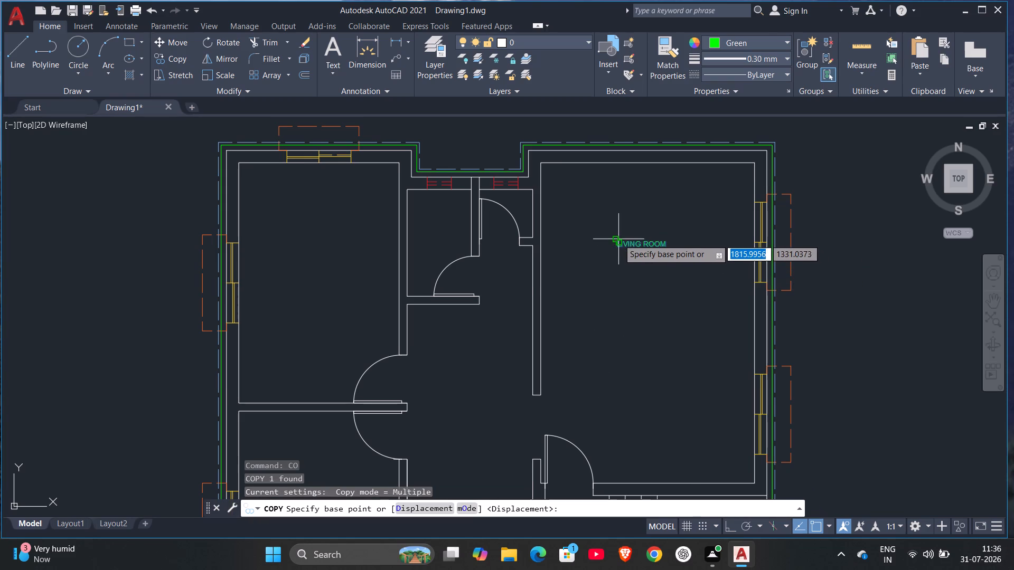
click(618, 239)
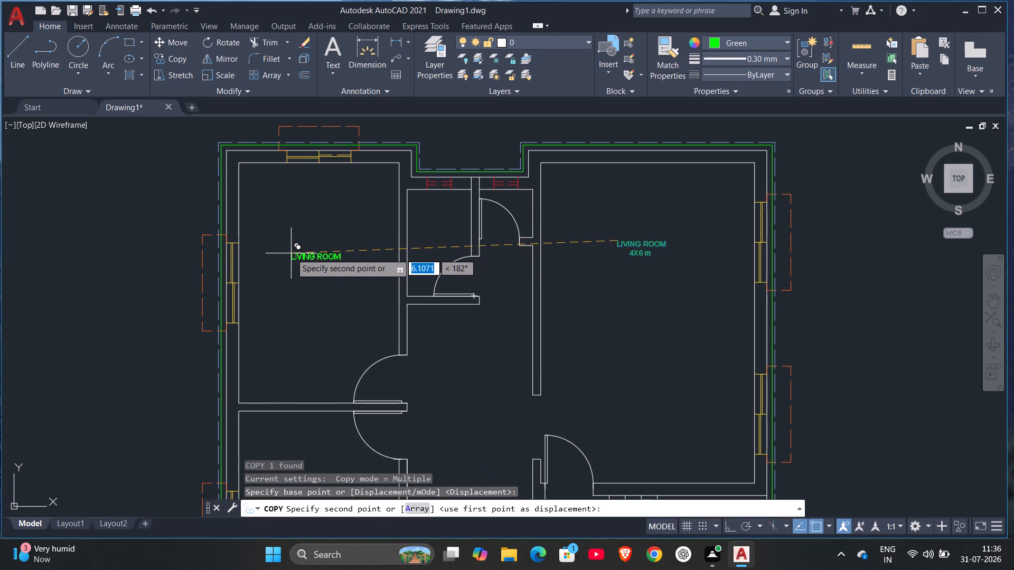
click(291, 253)
scroll(372, 373, down, 3)
middle_drag(377, 404, 403, 350)
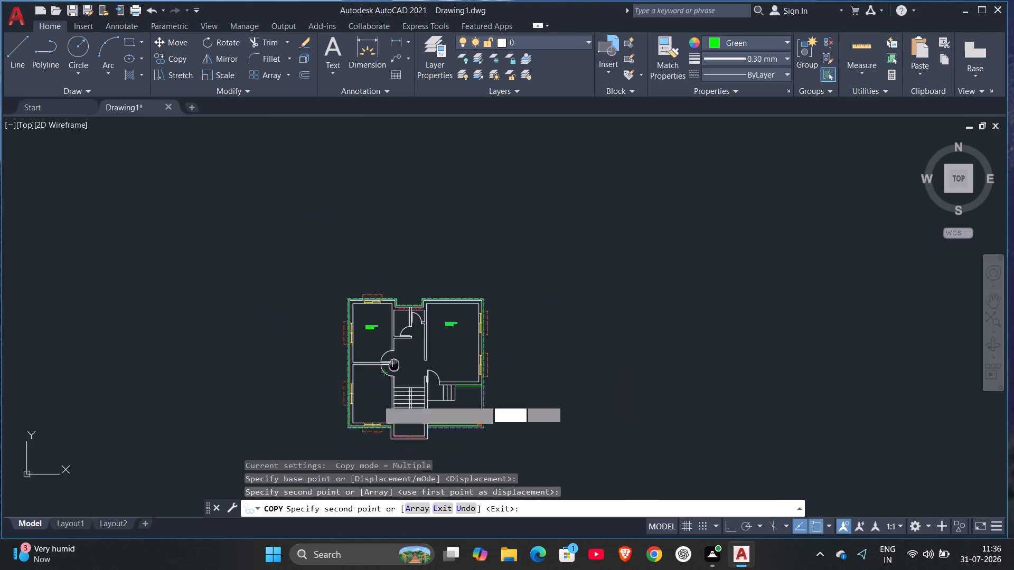
middle_drag(403, 350, 445, 279)
scroll(434, 269, up, 3)
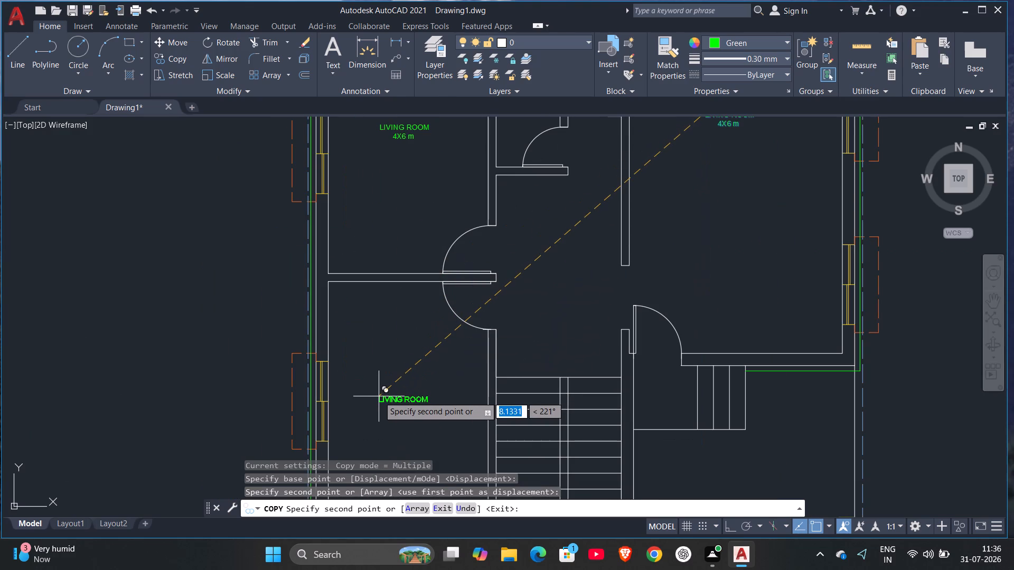
click(379, 400)
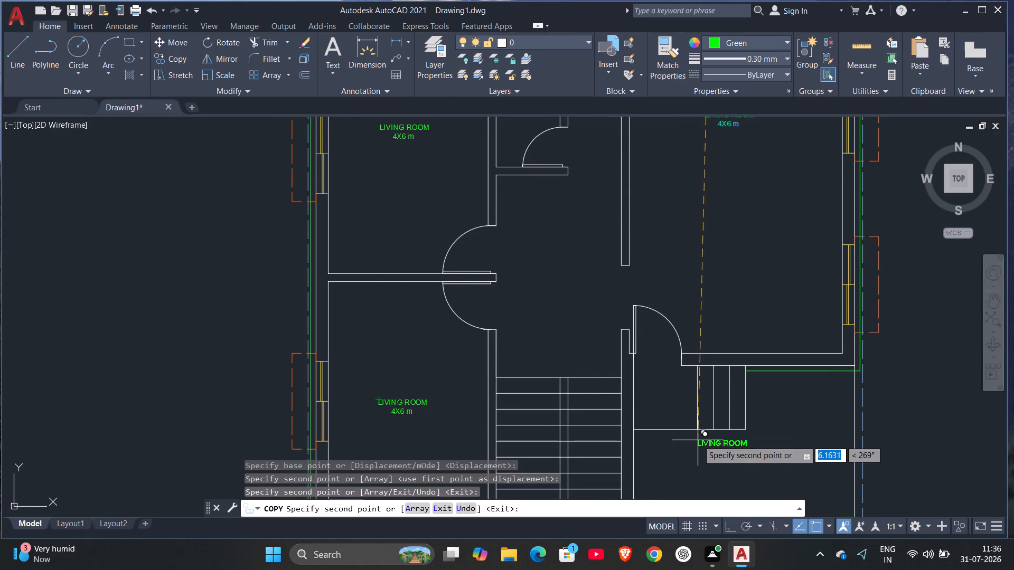
Place further copies of the label in the small upper-middle room, the central hall above the stairs and the lower-right porch, and finish copying.
scroll(697, 461, down, 3)
middle_drag(691, 446, 657, 364)
scroll(686, 429, up, 1)
scroll(641, 332, up, 3)
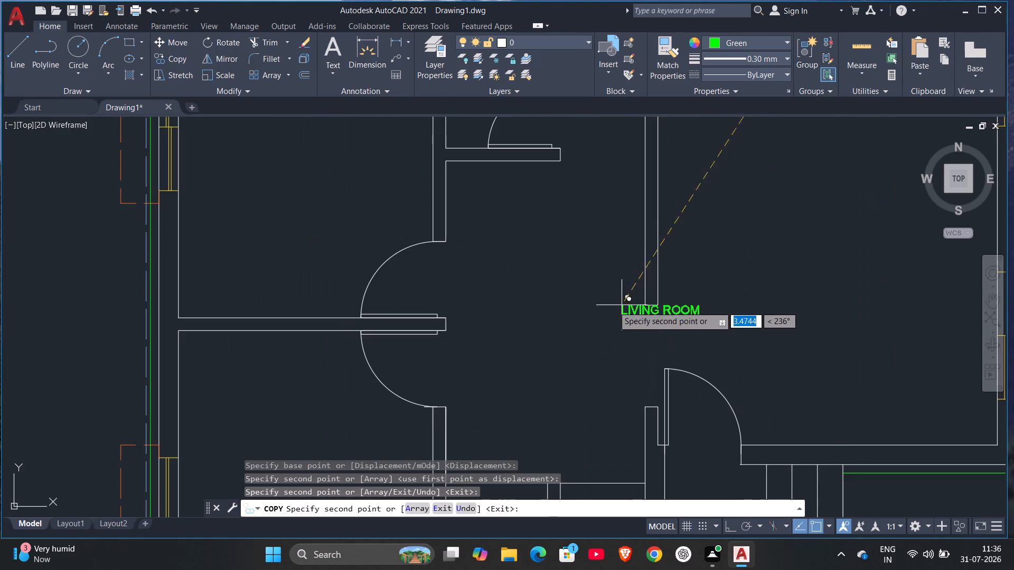
middle_drag(572, 283, 688, 435)
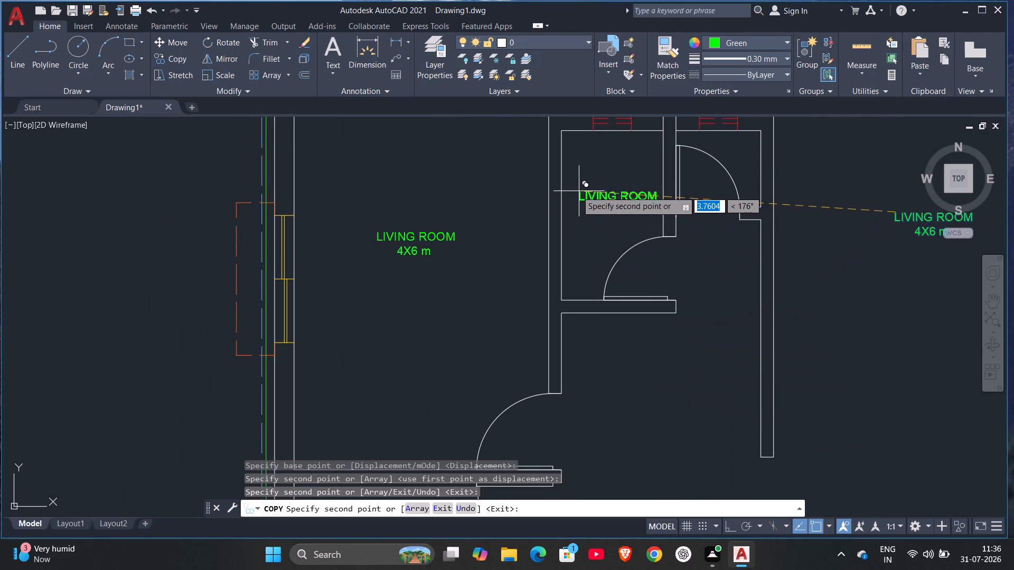
click(574, 191)
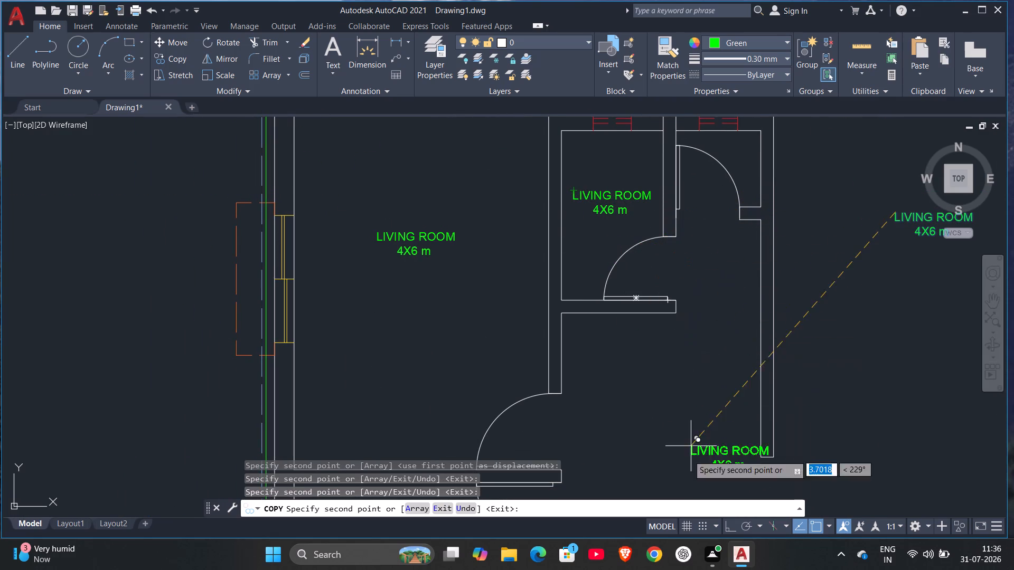
scroll(662, 410, down, 2)
middle_drag(656, 416, 639, 329)
scroll(639, 324, up, 1)
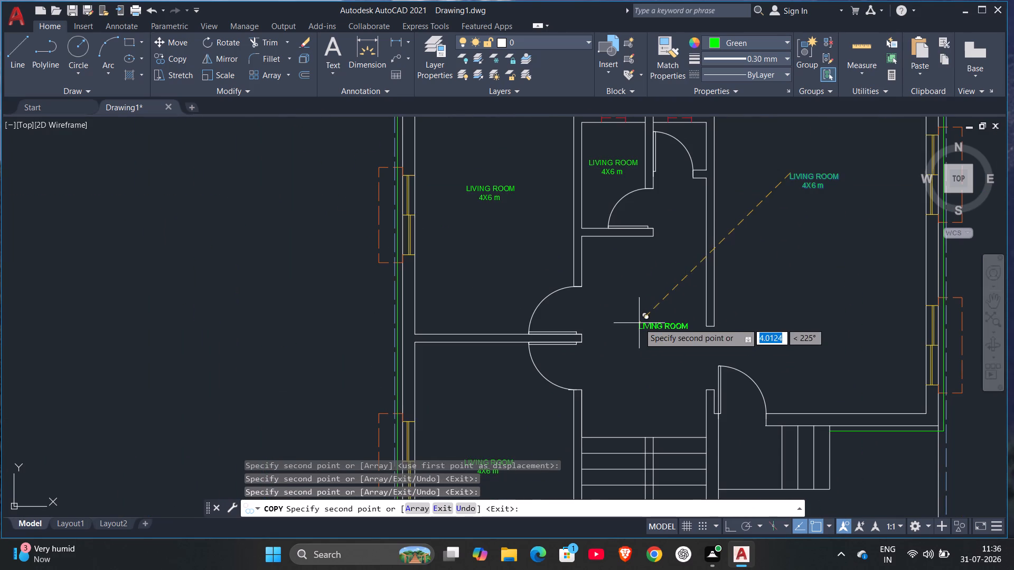
click(622, 328)
middle_drag(814, 438, 810, 432)
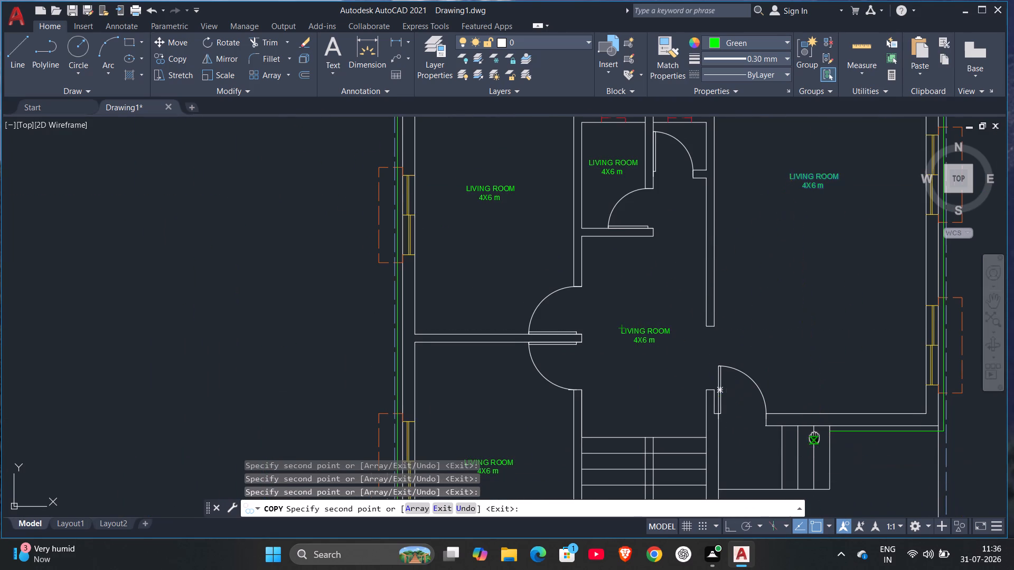
middle_drag(810, 432, 726, 274)
click(707, 374)
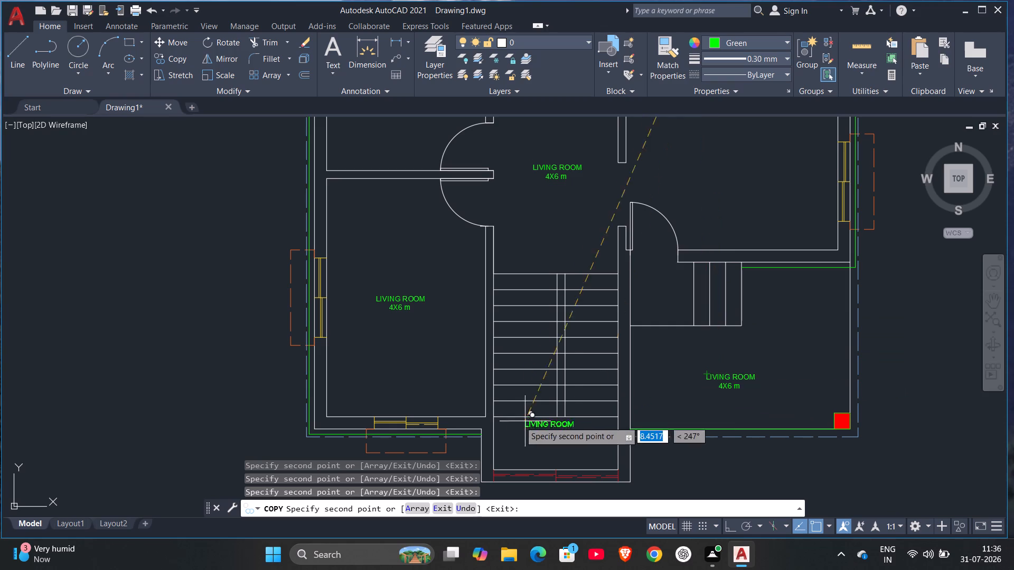
key(Escape)
Replace the name LIVING ROOM with BED ROOM in the label of the upper-left room and save the text change.
scroll(582, 304, down, 2)
middle_drag(588, 312, 634, 384)
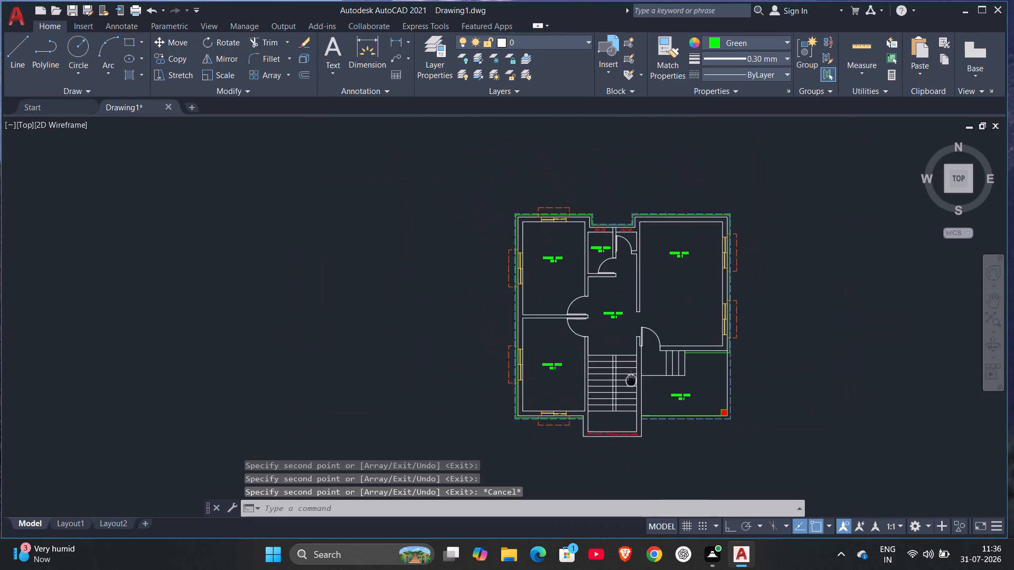
middle_drag(634, 384, 663, 425)
scroll(654, 373, up, 2)
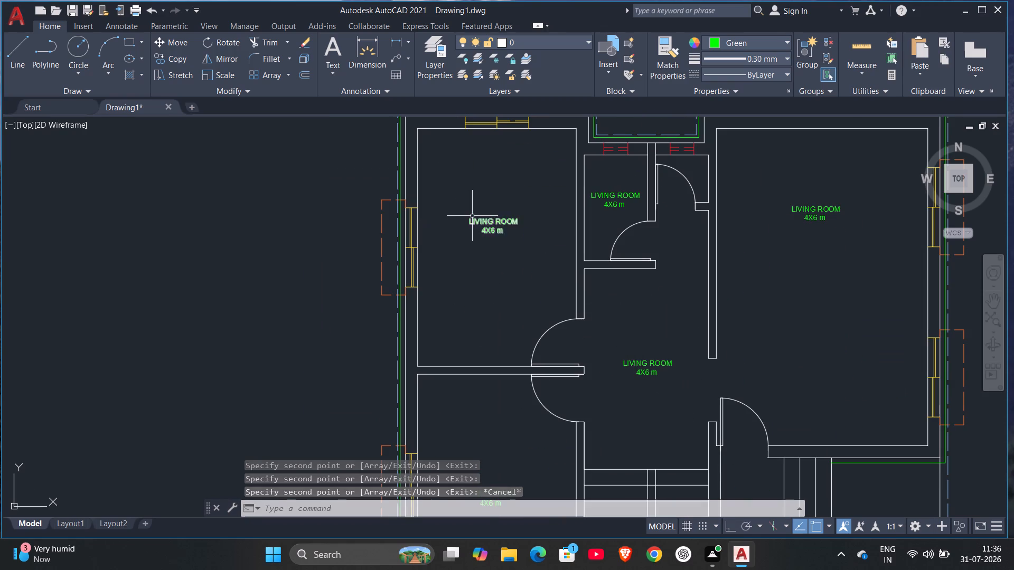
click(472, 216)
key(Escape)
double_click(471, 220)
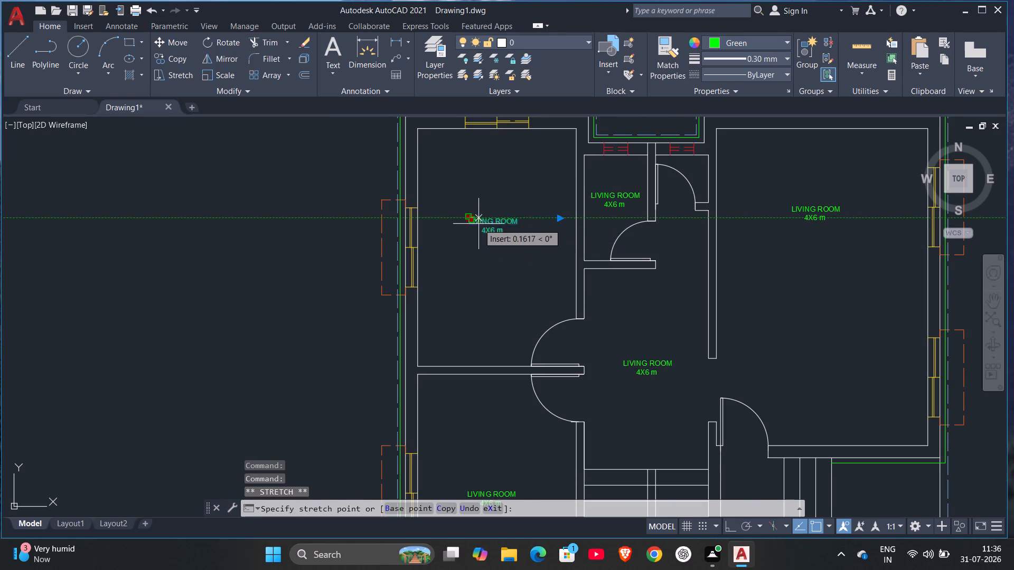
key(Escape)
double_click(488, 223)
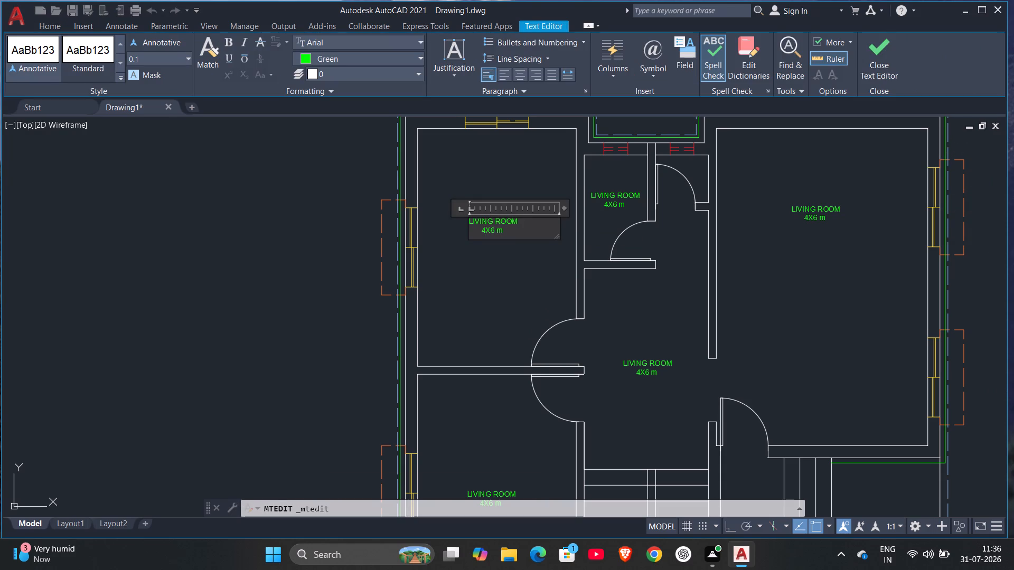
click(521, 221)
drag(520, 221, 463, 219)
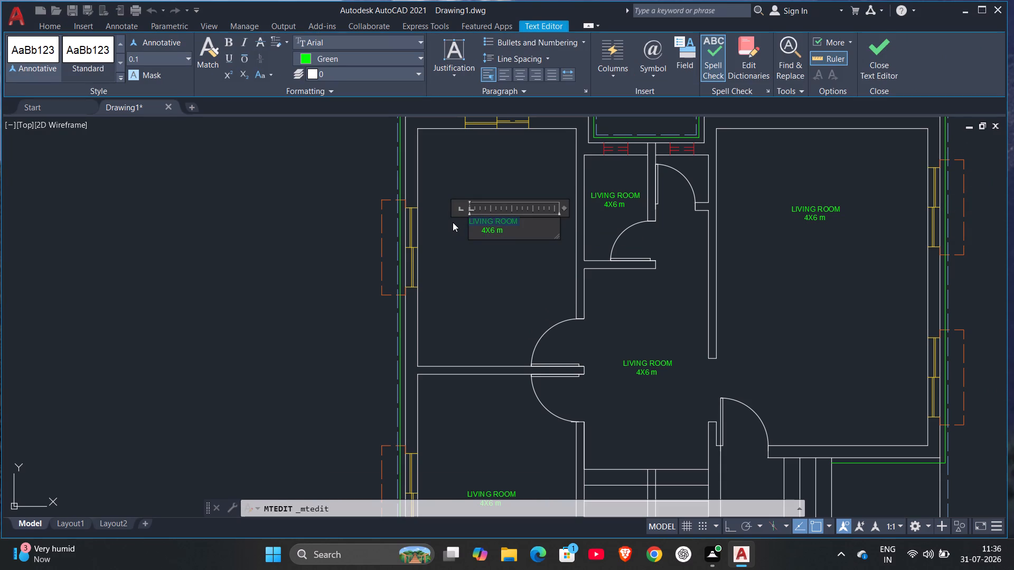
key(BackSpace)
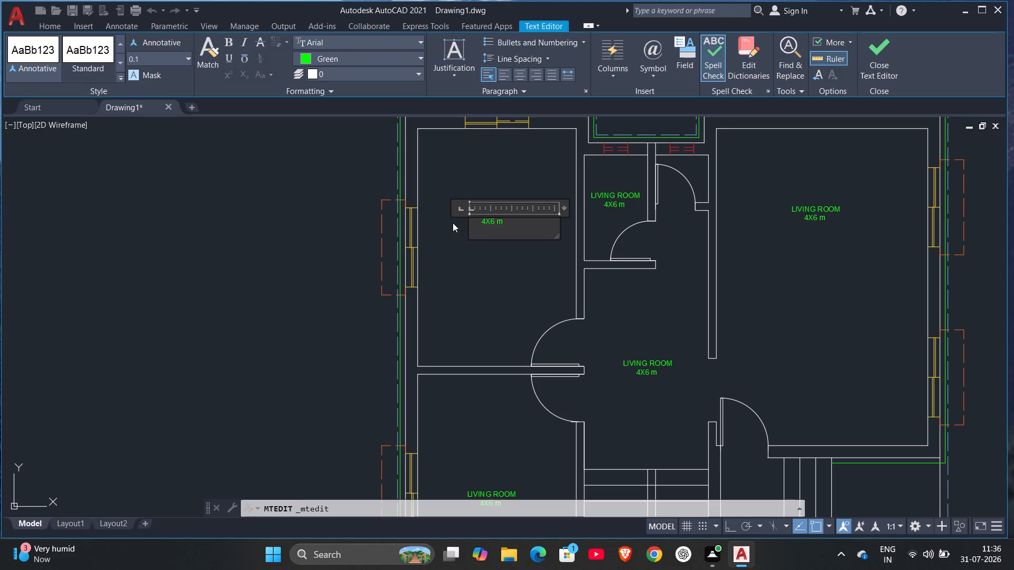
text(bed)
key(BackSpace)
key(BackSpace)
key(BackSpace)
text(BED)
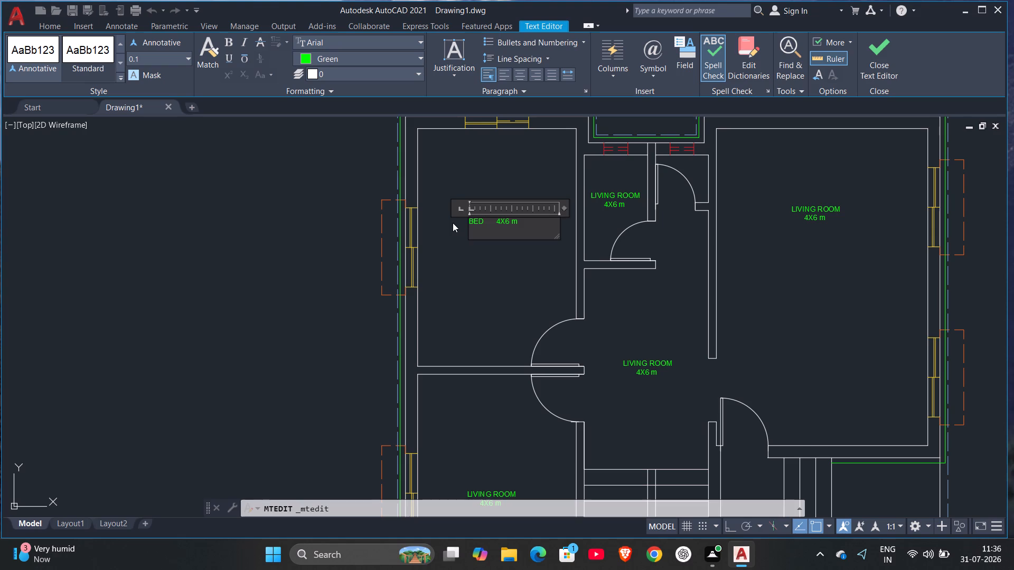
key(space)
text(ROOM)
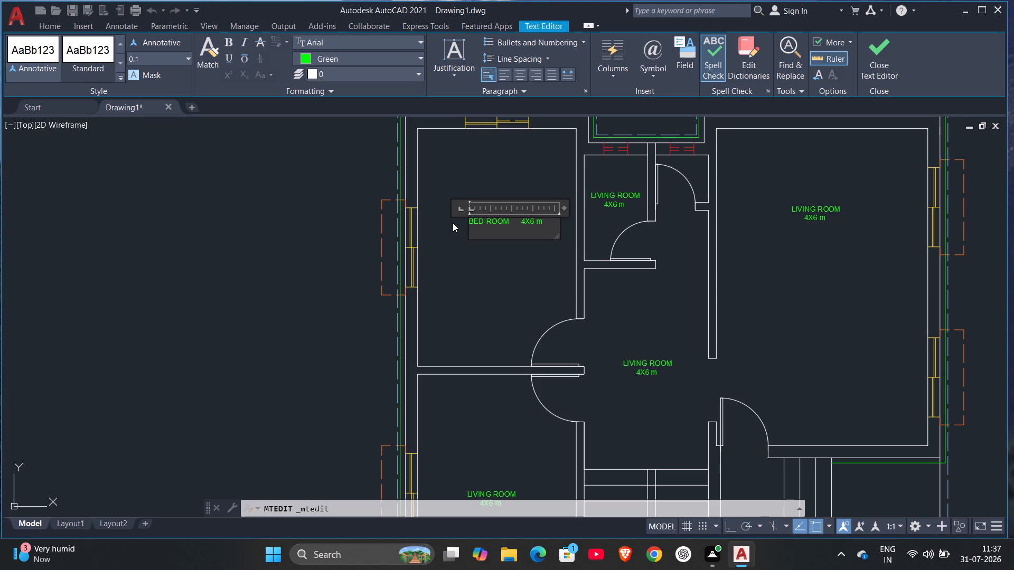
key(Escape)
click(643, 206)
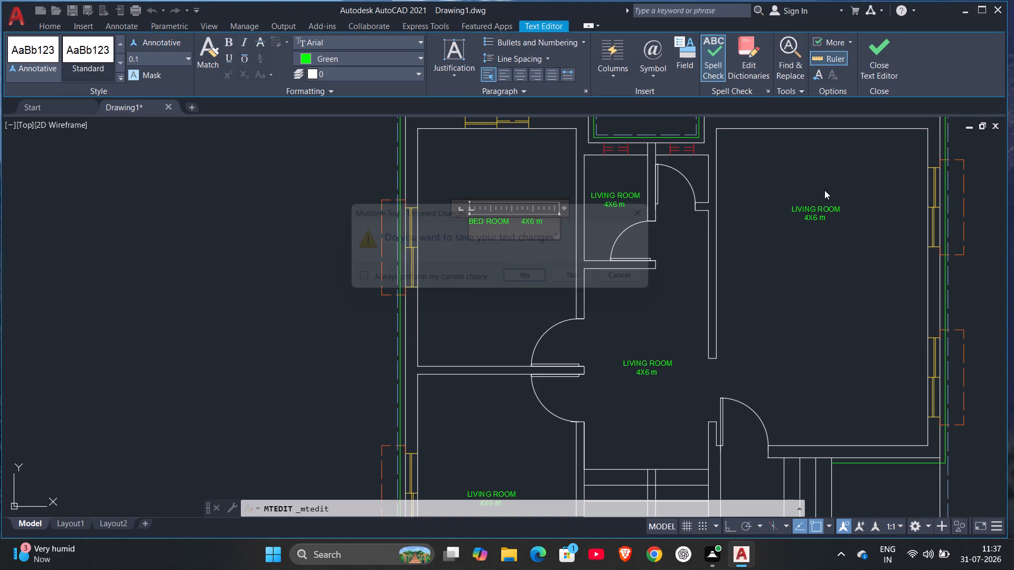
drag(776, 189, 786, 193)
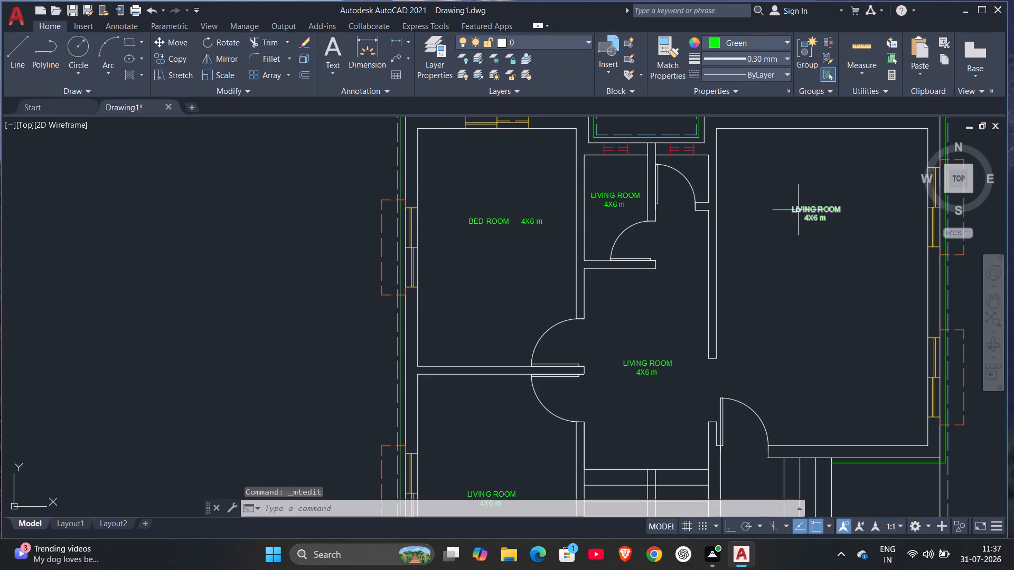
Stretch the text frame of the large right-hand room's LIVING ROOM label downward, well below its 4X6 m line.
click(799, 210)
drag(838, 224, 845, 296)
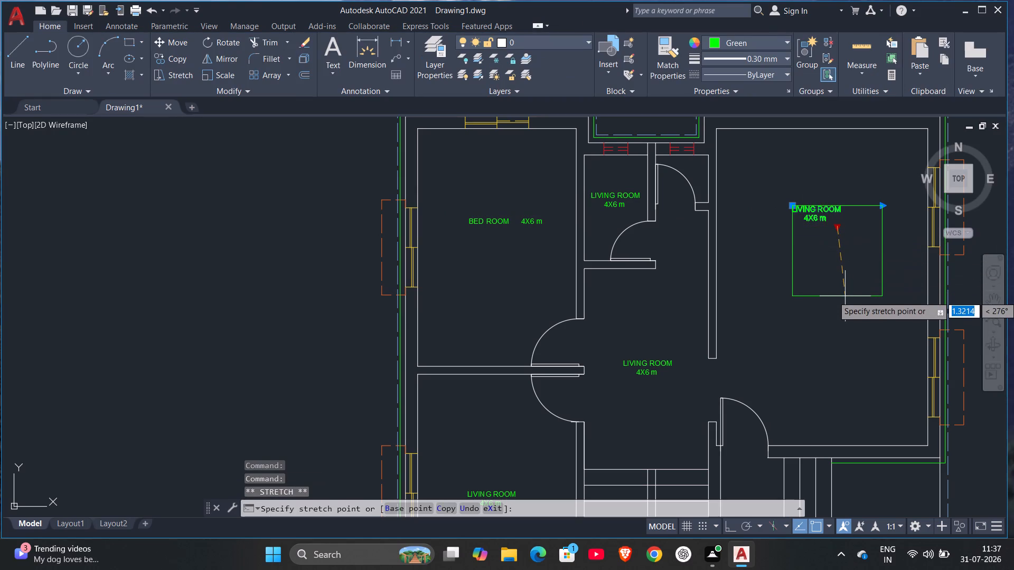
drag(845, 296, 837, 300)
click(837, 297)
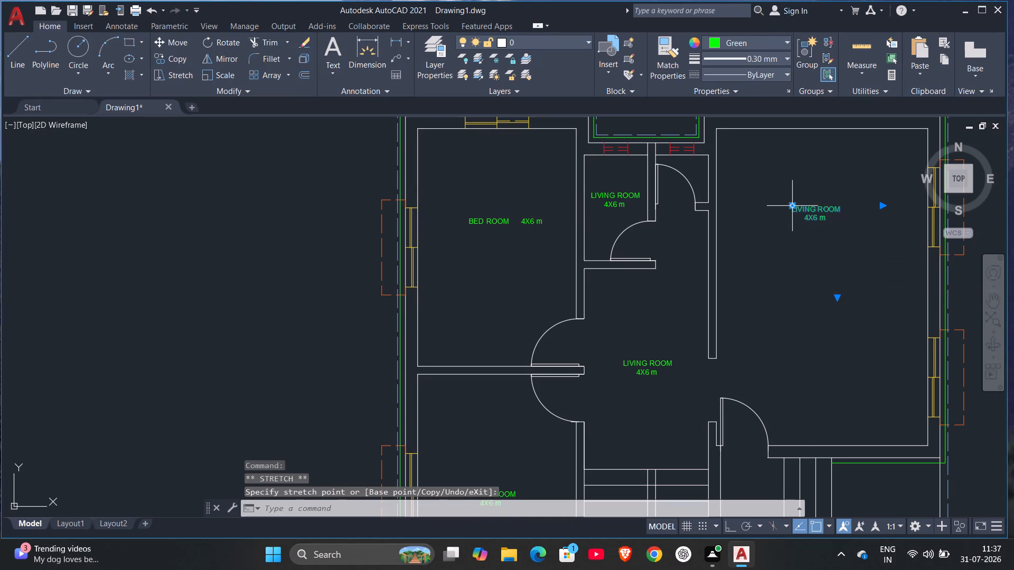
Move the LIVING ROOM 4X6 m label down toward the centre of the large right-hand room by its insertion point.
click(792, 208)
click(805, 271)
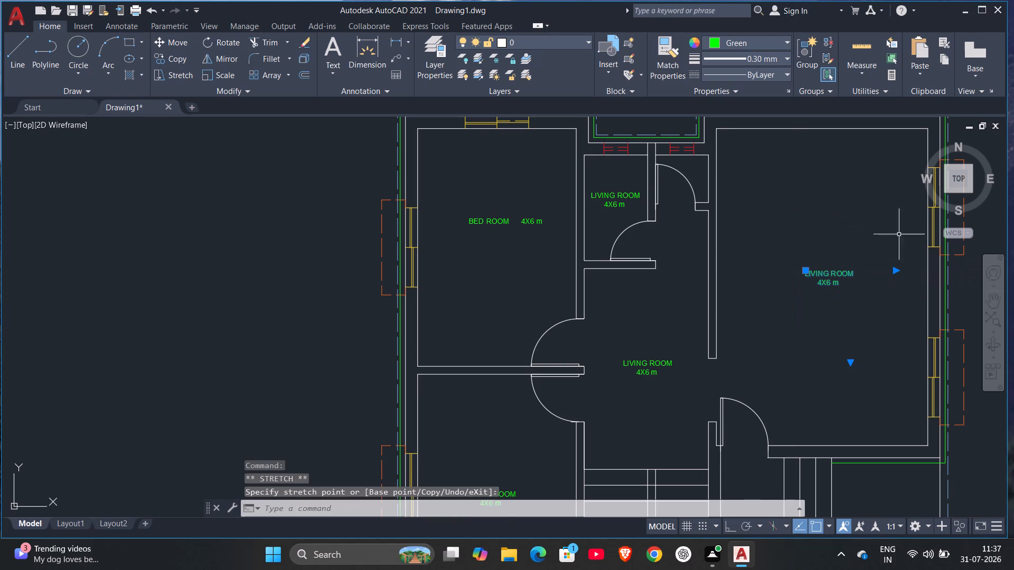
key(Escape)
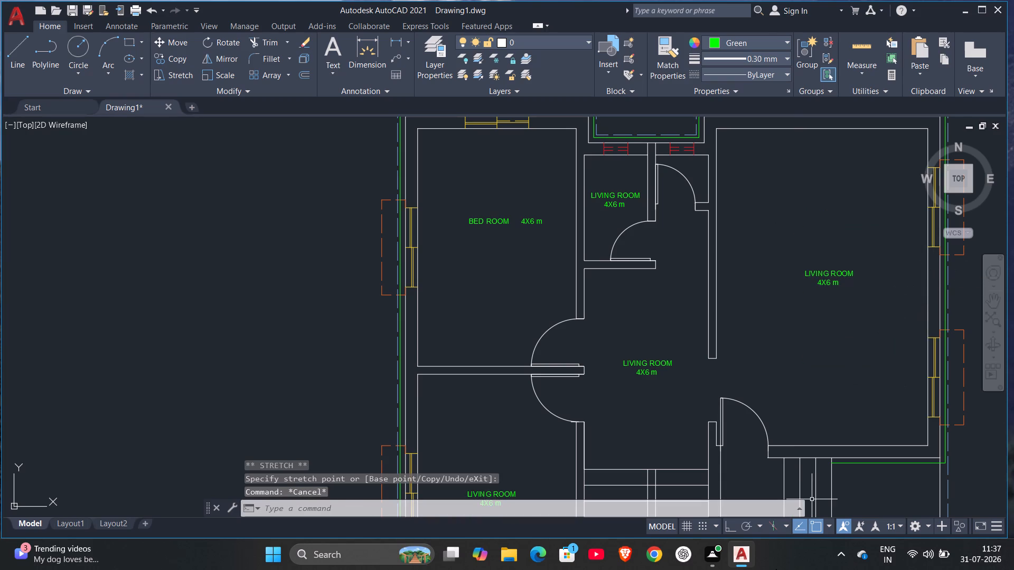
key(Escape)
Examine the placement and legibility of the room labels across the whole floor plan.
scroll(781, 569, down, 2)
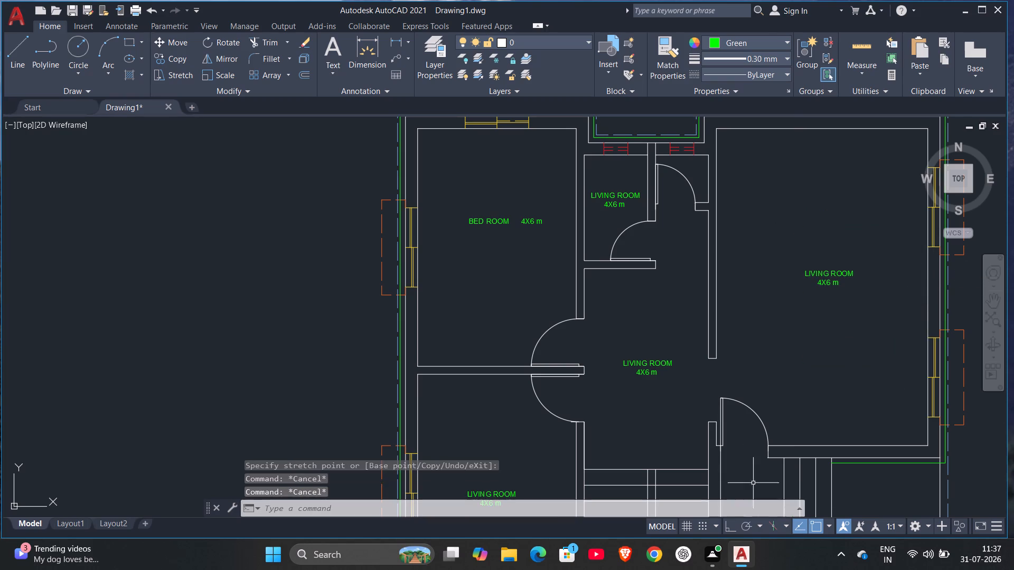
scroll(745, 471, down, 3)
middle_drag(728, 453, 620, 256)
scroll(619, 256, up, 3)
middle_drag(619, 264, 619, 272)
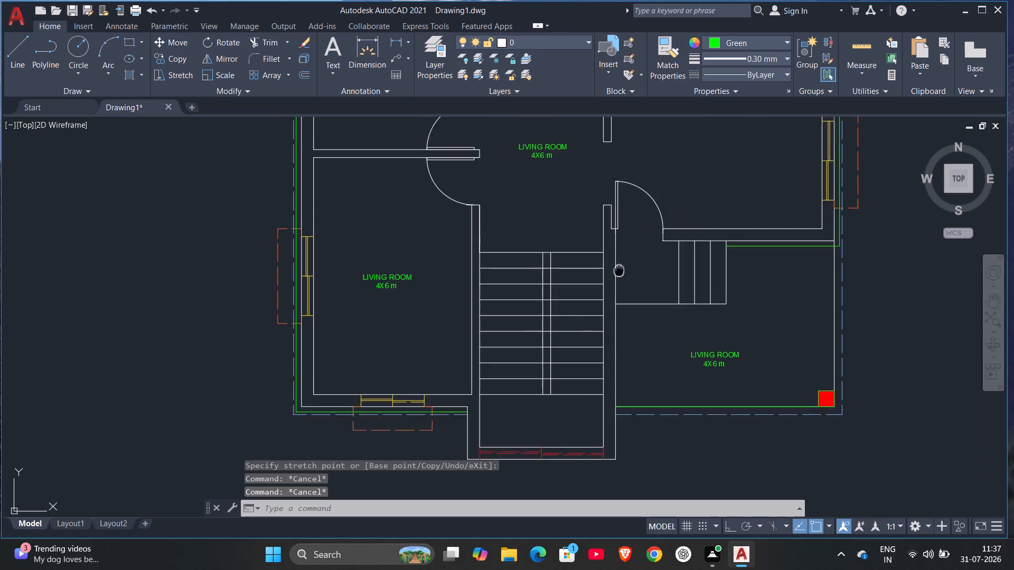
middle_drag(619, 272, 631, 396)
middle_click(631, 396)
scroll(631, 396, down, 1)
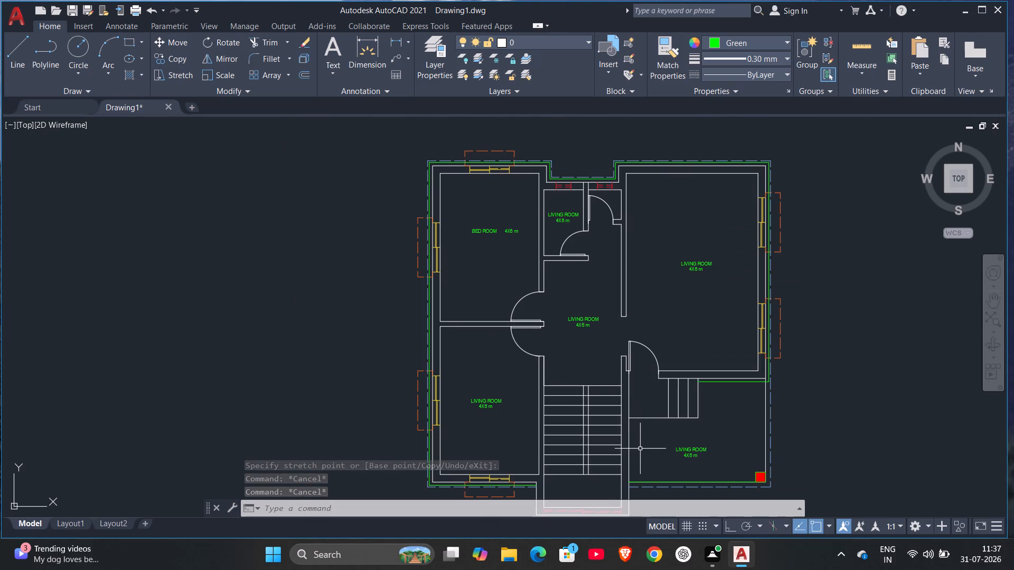
scroll(640, 429, down, 1)
middle_drag(639, 430, 632, 365)
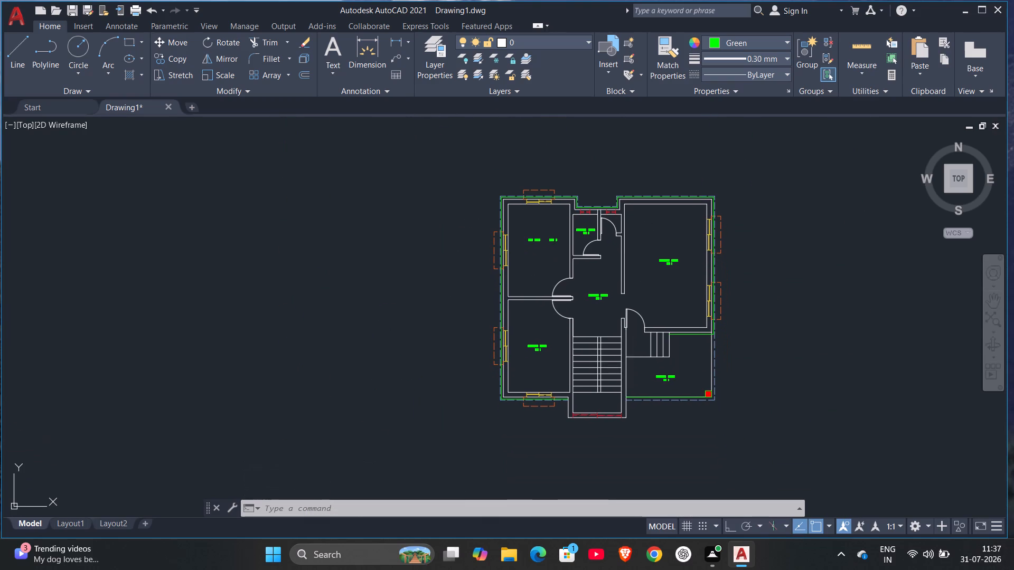
key(Escape)
scroll(632, 362, up, 1)
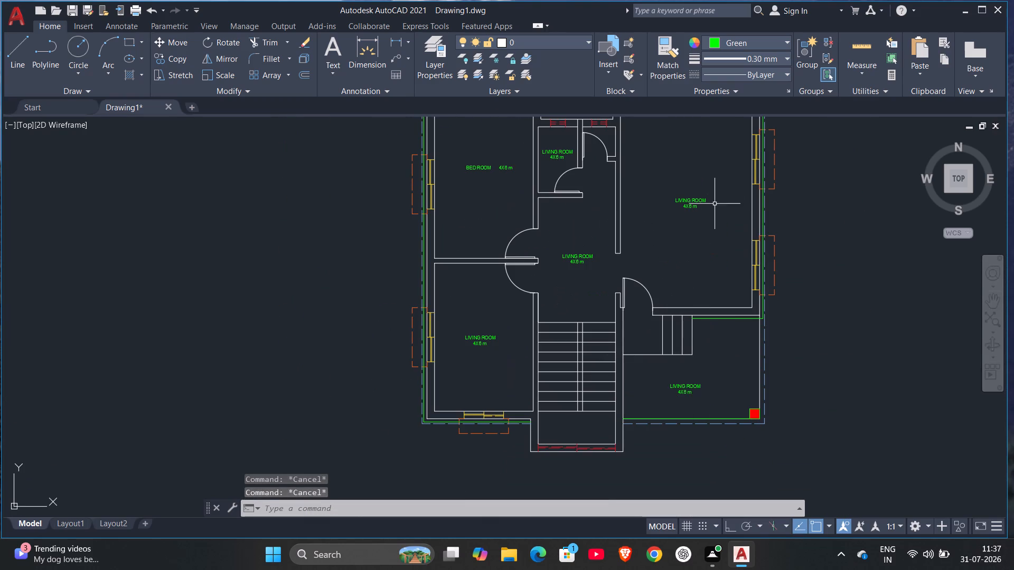
scroll(710, 195, up, 1)
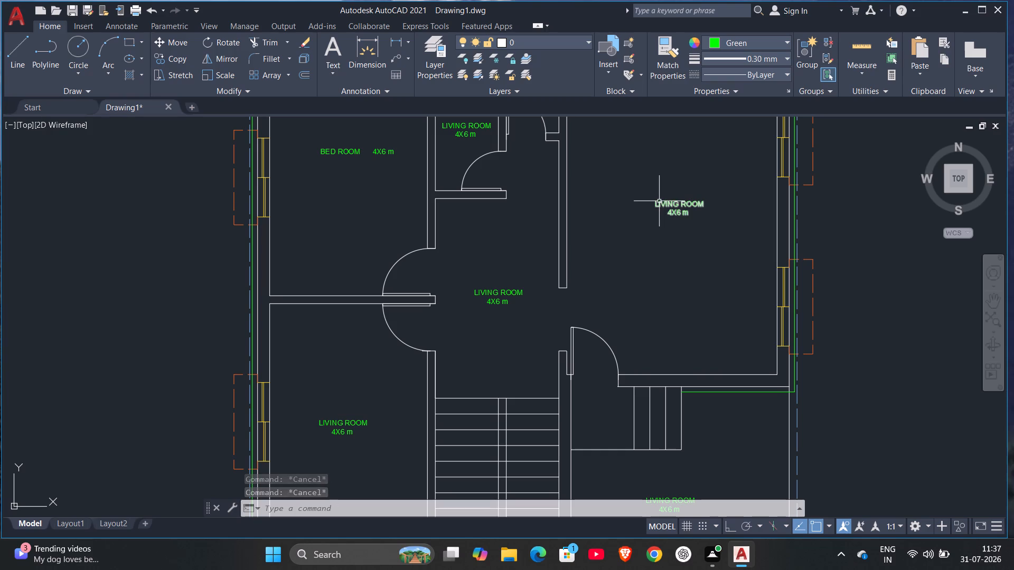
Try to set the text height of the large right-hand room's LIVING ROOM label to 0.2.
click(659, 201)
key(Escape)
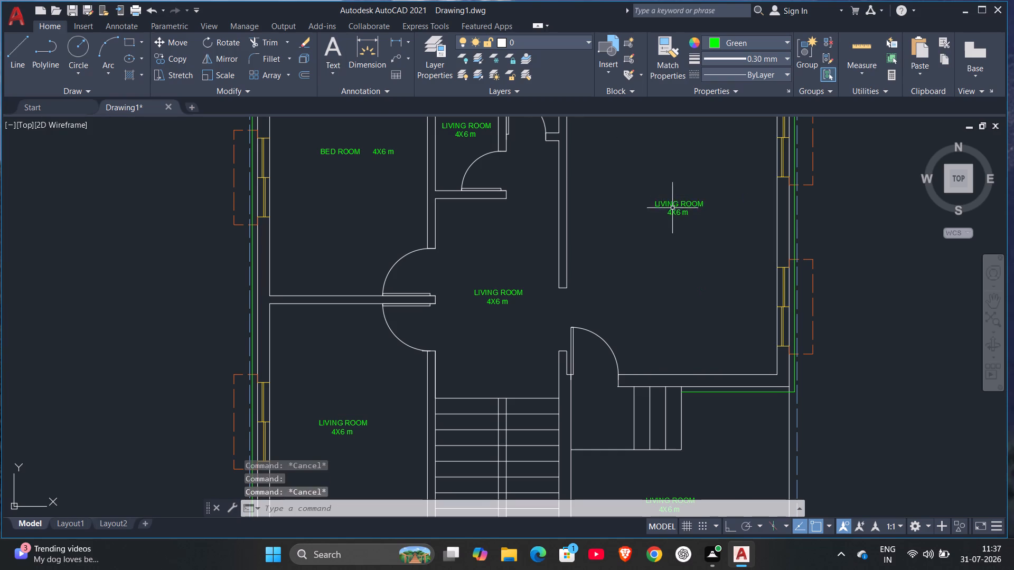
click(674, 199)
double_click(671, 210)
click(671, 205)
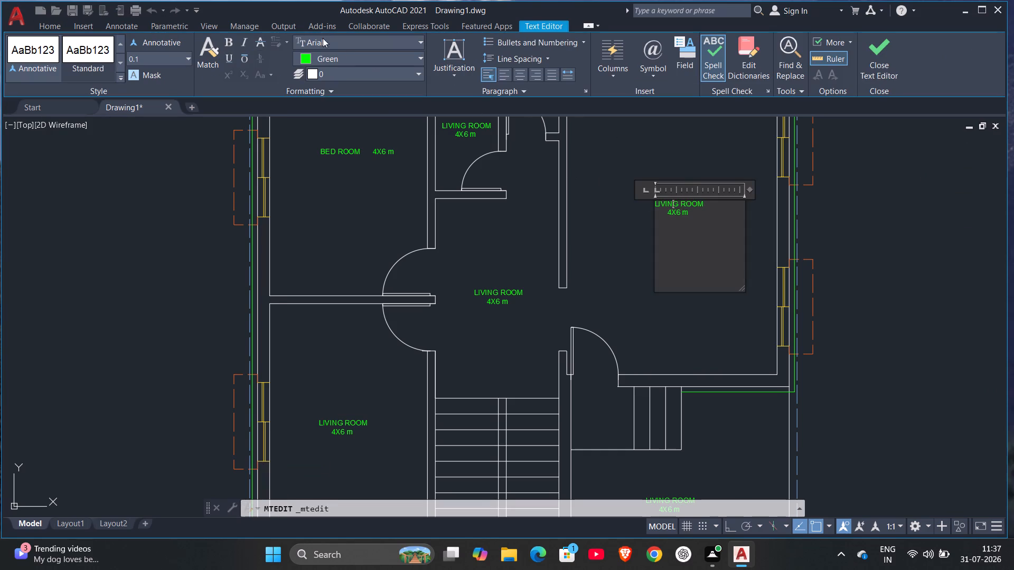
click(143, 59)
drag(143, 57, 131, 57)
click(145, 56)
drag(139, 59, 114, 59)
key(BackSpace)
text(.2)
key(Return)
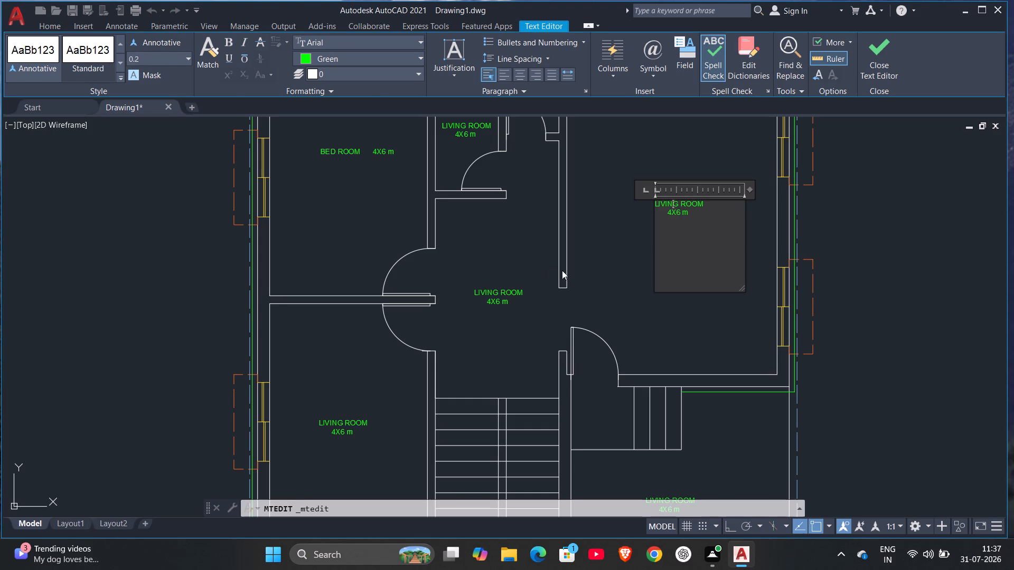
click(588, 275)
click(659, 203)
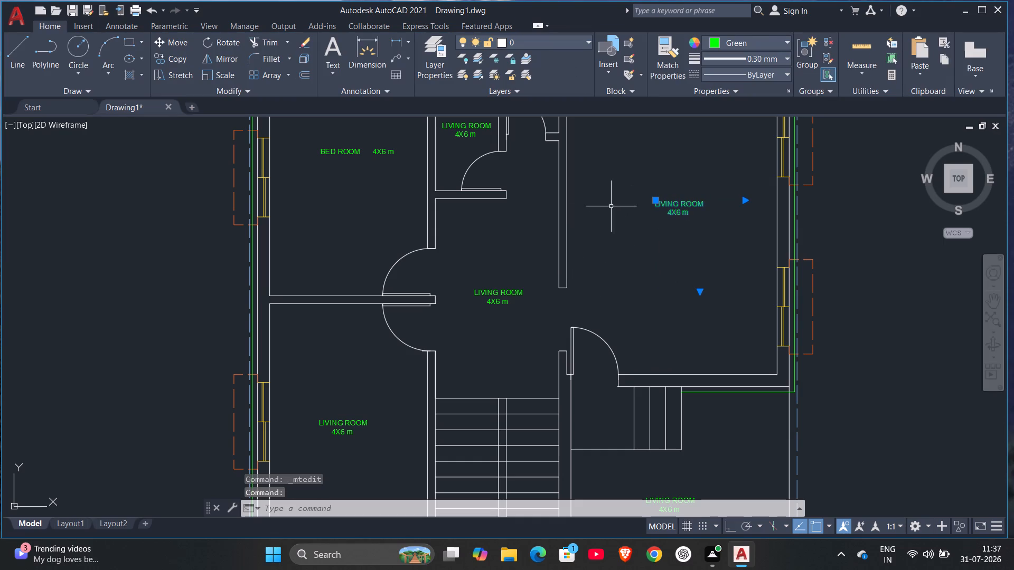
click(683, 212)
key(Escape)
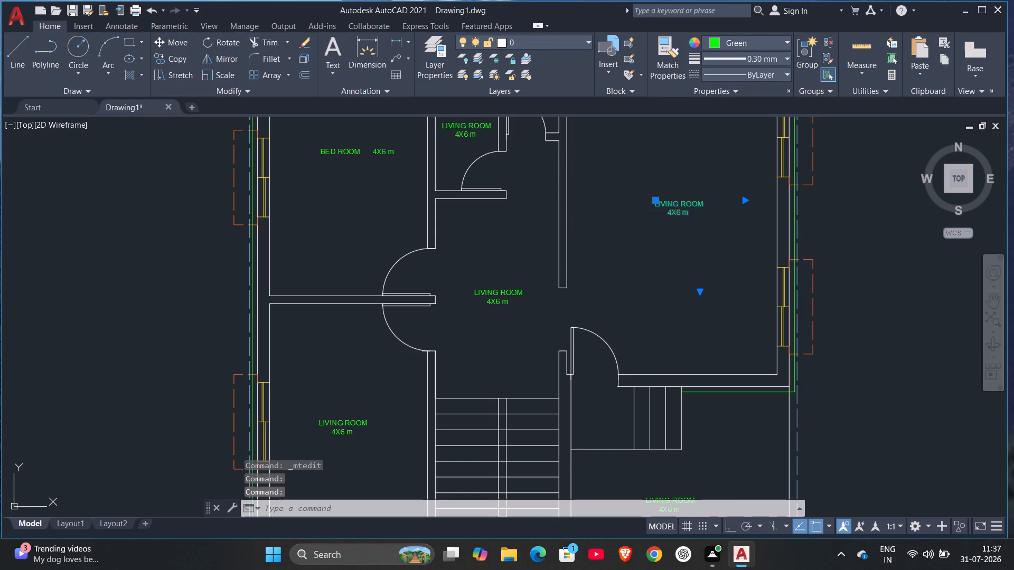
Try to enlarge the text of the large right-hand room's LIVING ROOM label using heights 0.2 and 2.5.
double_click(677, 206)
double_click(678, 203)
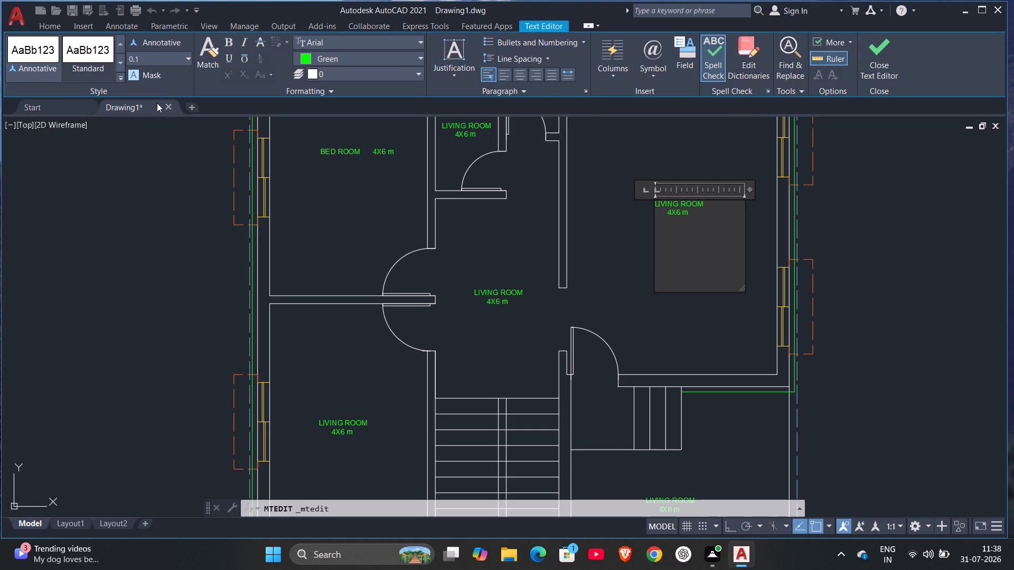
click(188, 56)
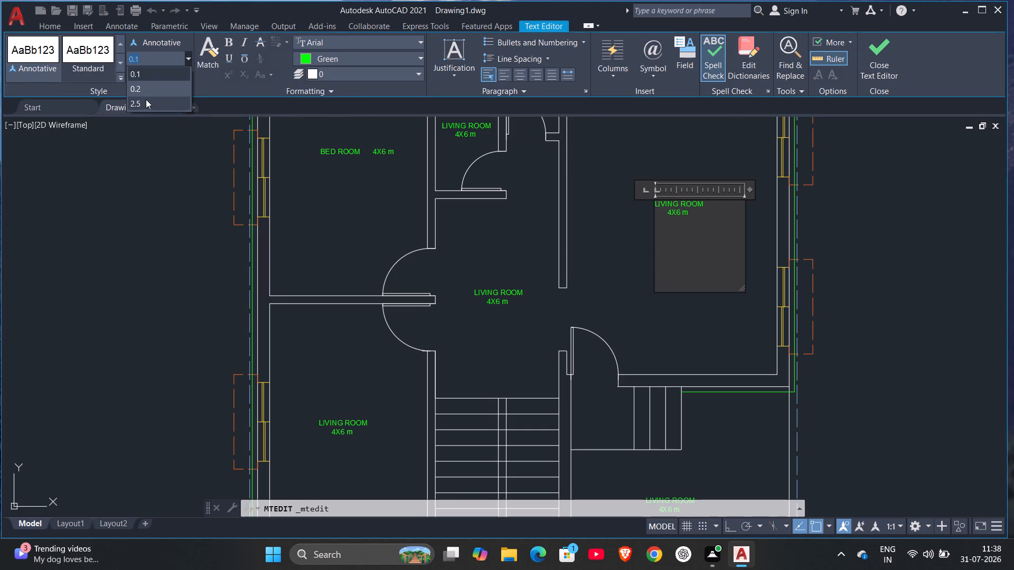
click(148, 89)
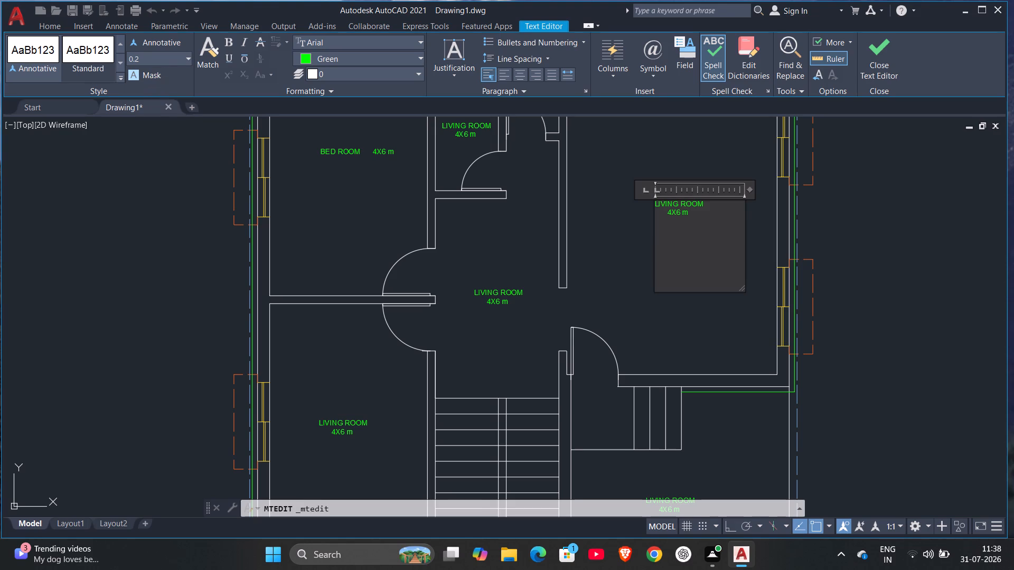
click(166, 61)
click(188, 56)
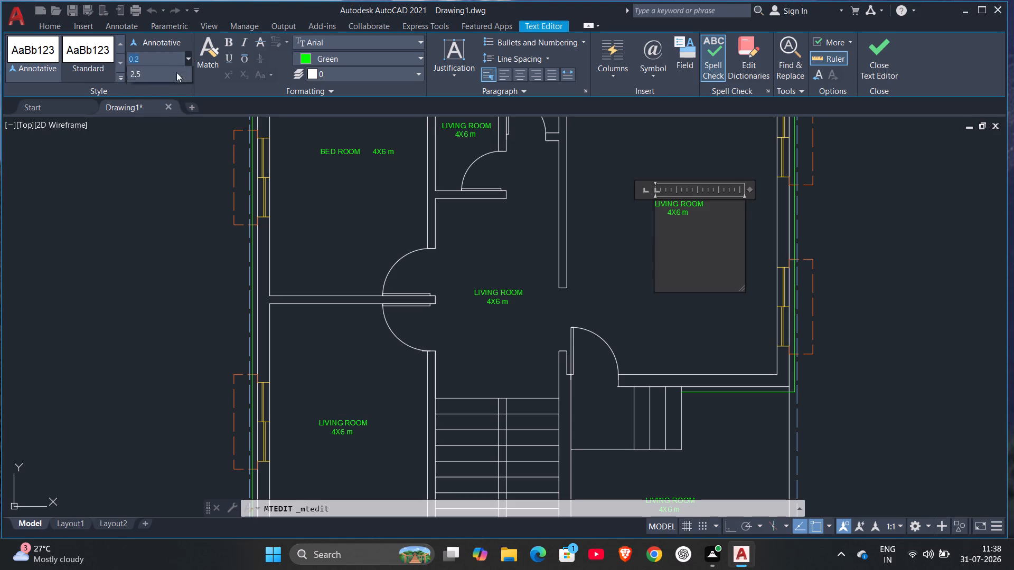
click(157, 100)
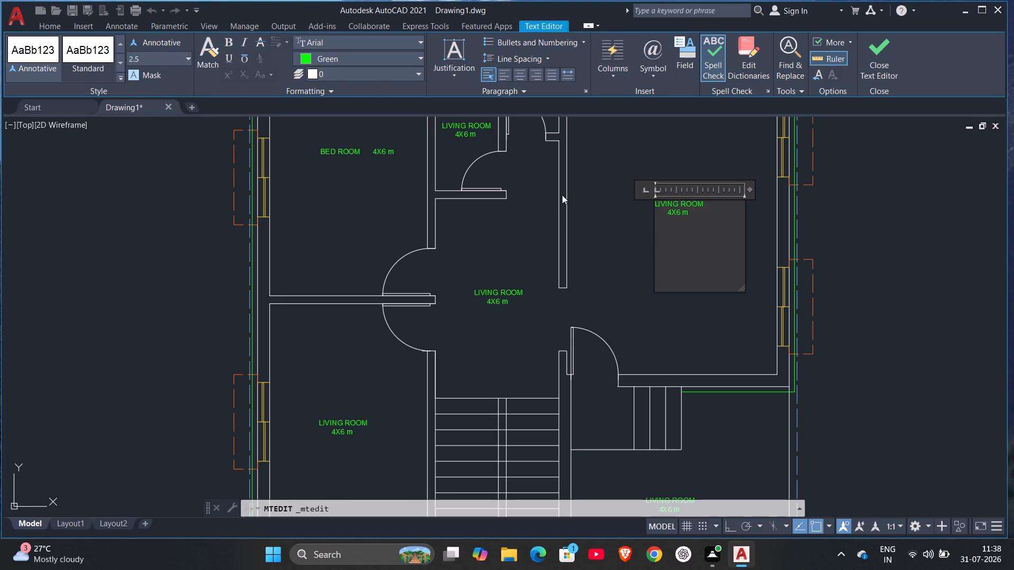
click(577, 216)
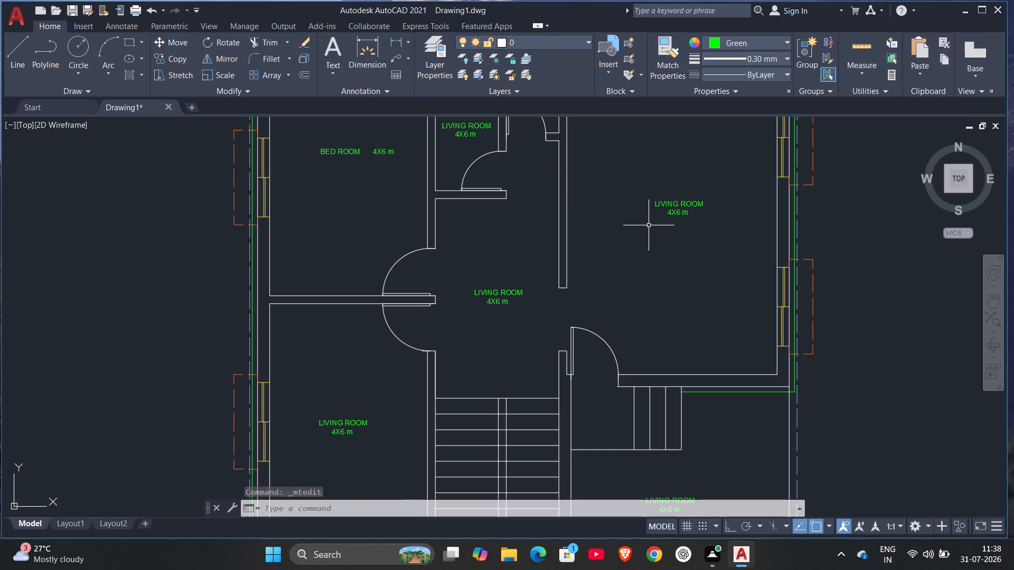
Move the size text of the BED ROOM label onto a second line, indented beneath the room name.
scroll(647, 233, down, 1)
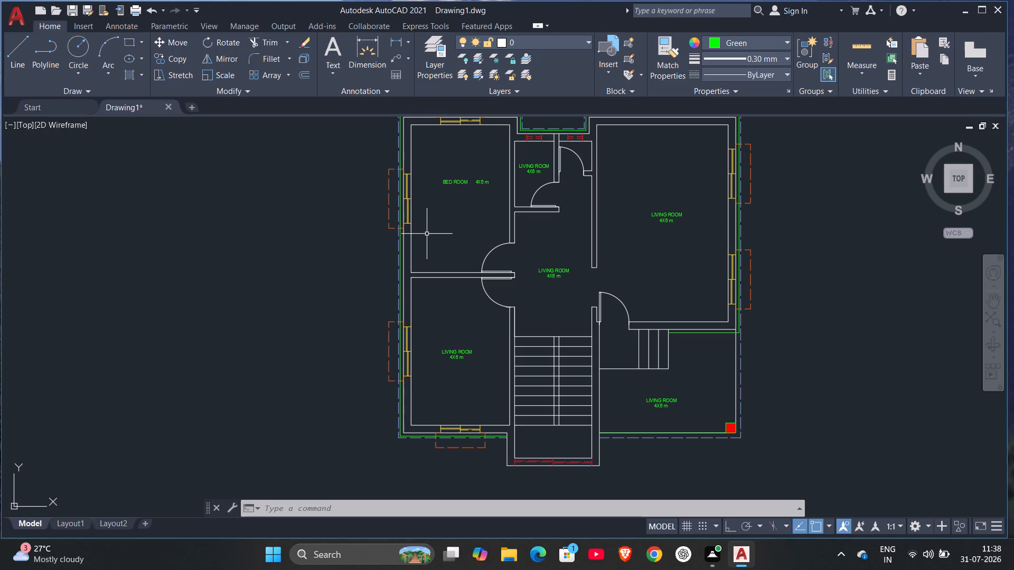
scroll(457, 164, up, 2)
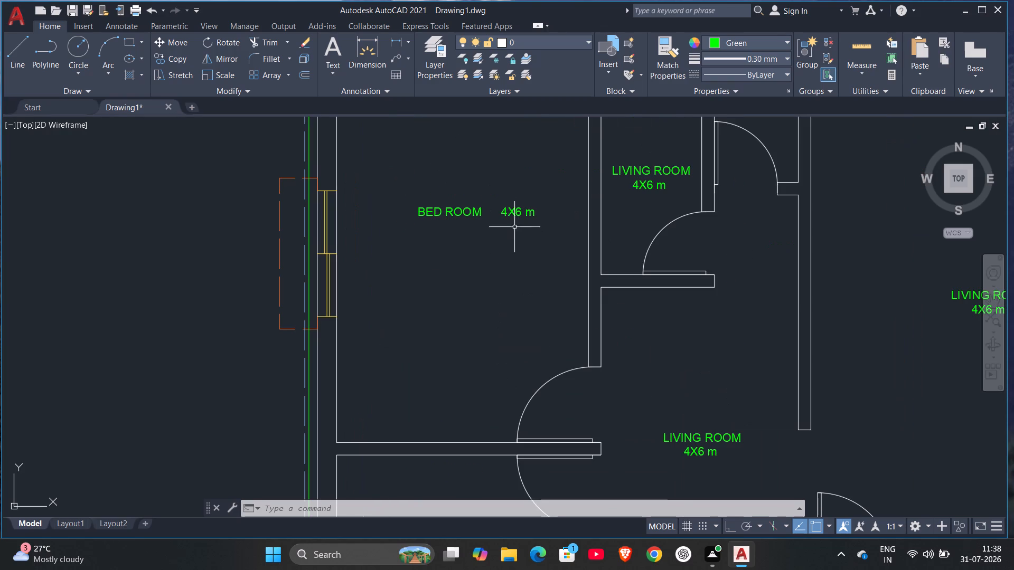
double_click(455, 211)
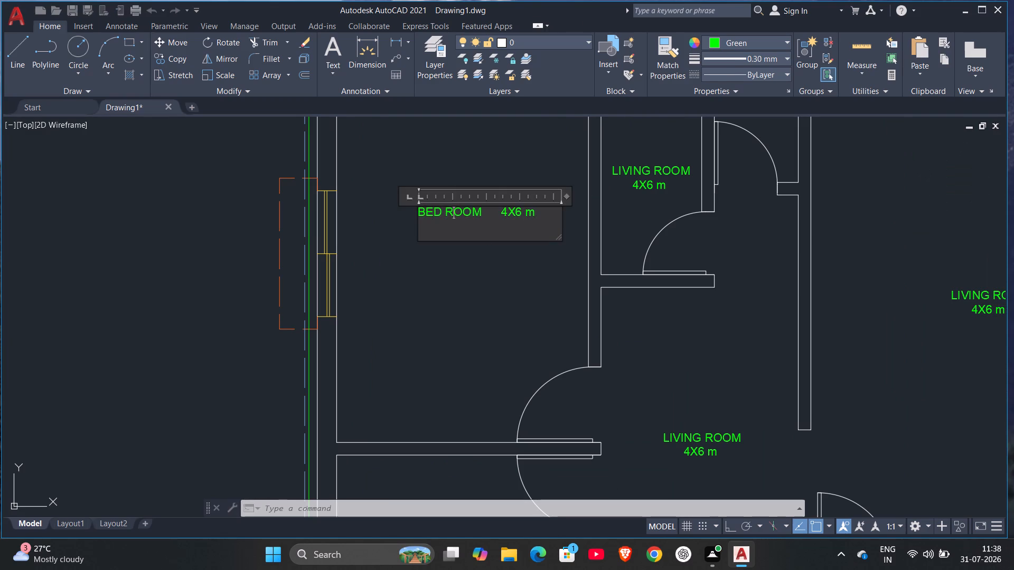
click(487, 210)
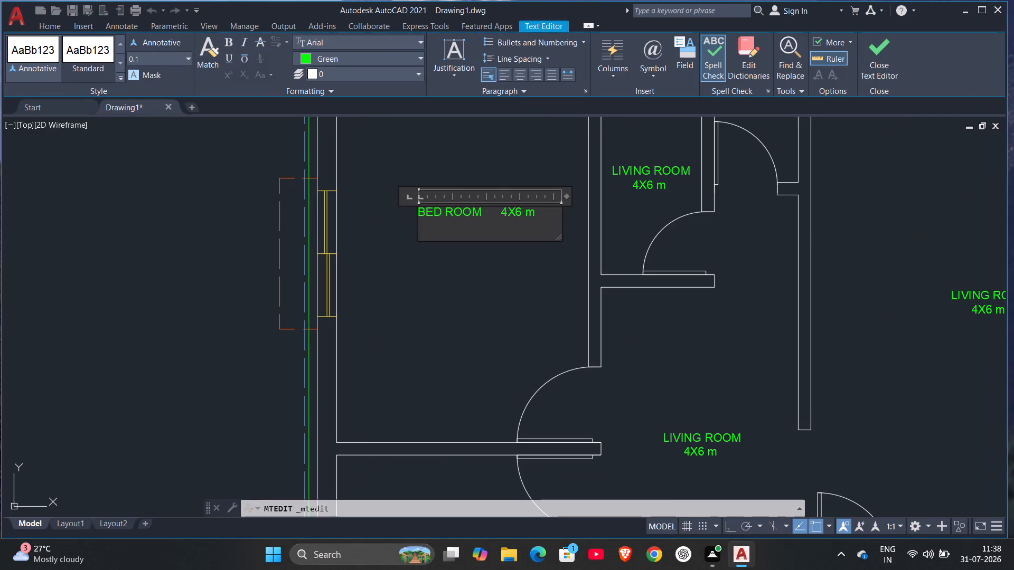
key(BackSpace)
key(BackSpace)
click(494, 208)
key(BackSpace)
key(BackSpace)
key(BackSpace)
key(BackSpace)
key(space)
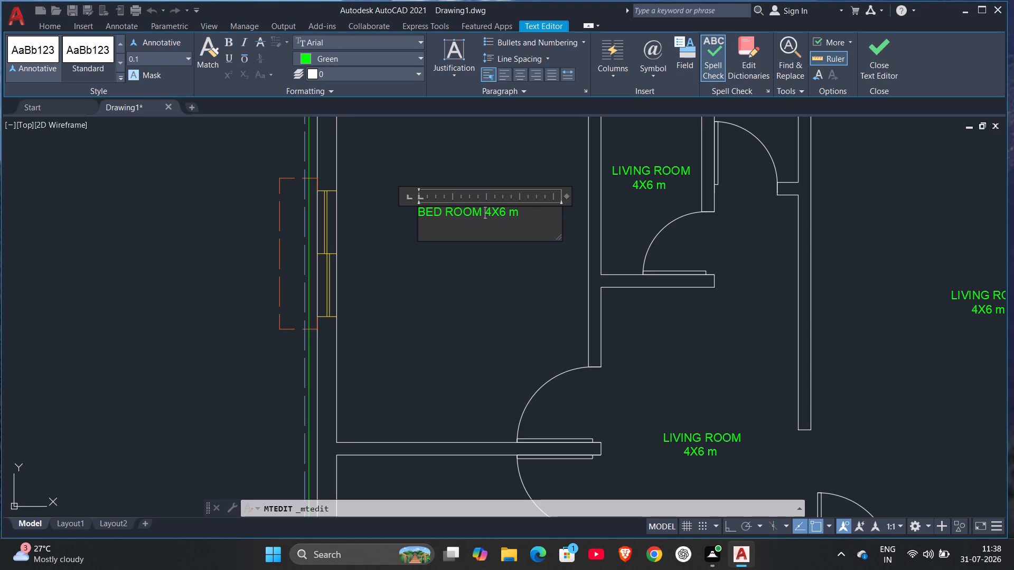
key(Return)
key(space)
key(space)
key(space)
key(space)
Change the size line of the BED ROOM label to 3X4.5 m.
click(438, 225)
key(BackSpace)
key(3)
click(454, 223)
key(BackSpace)
text(4.5)
click(468, 310)
Rename the LIVING ROOM label in the room directly below the bedroom as KITCHEN ROOM.
scroll(560, 378, down, 2)
middle_drag(546, 424, 531, 392)
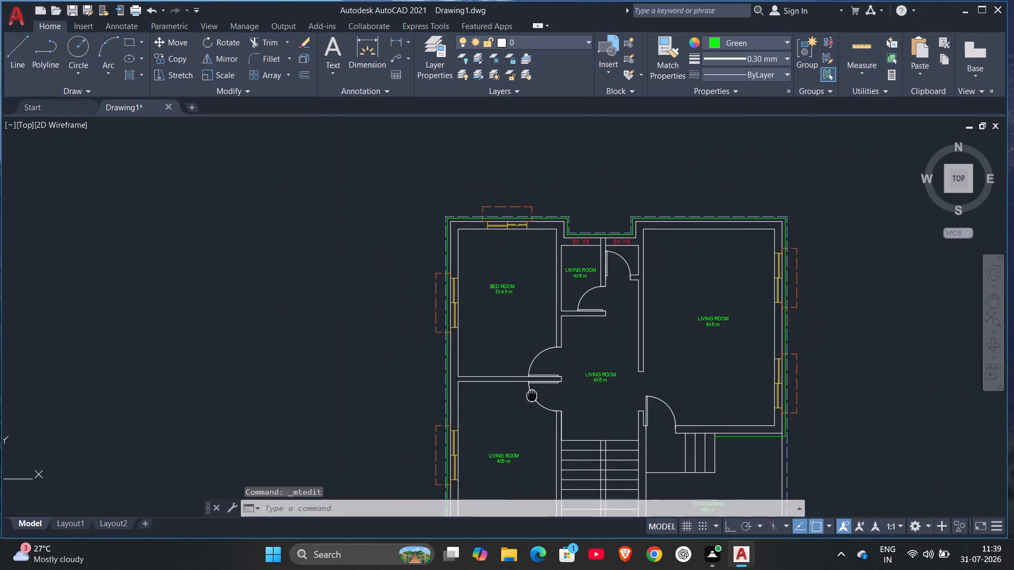
middle_drag(531, 392, 498, 268)
scroll(430, 375, up, 2)
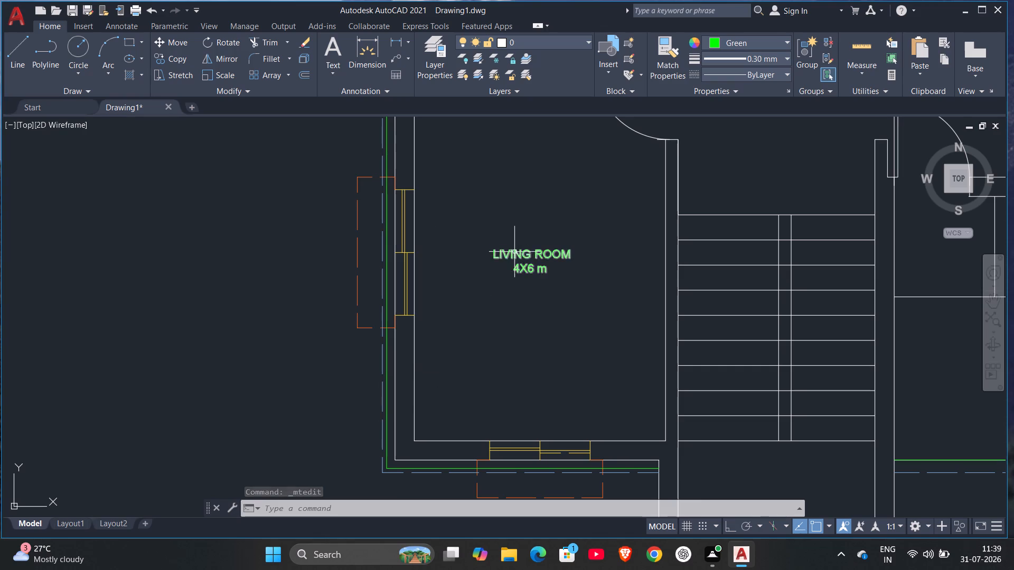
double_click(512, 250)
double_click(519, 254)
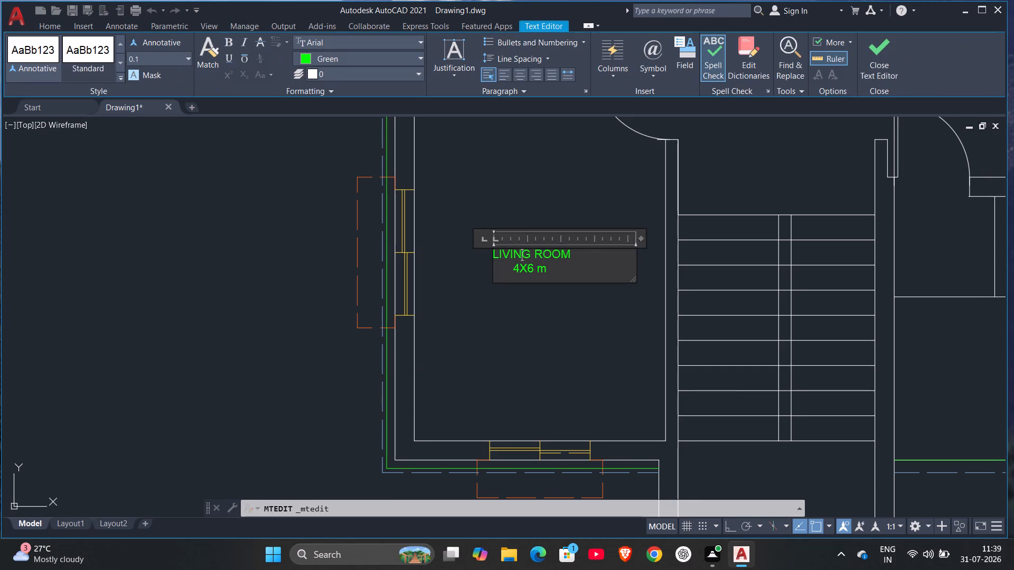
click(574, 252)
click(533, 251)
key(BackSpace)
key(BackSpace)
key(BackSpace)
key(BackSpace)
key(BackSpace)
key(BackSpace)
key(BackSpace)
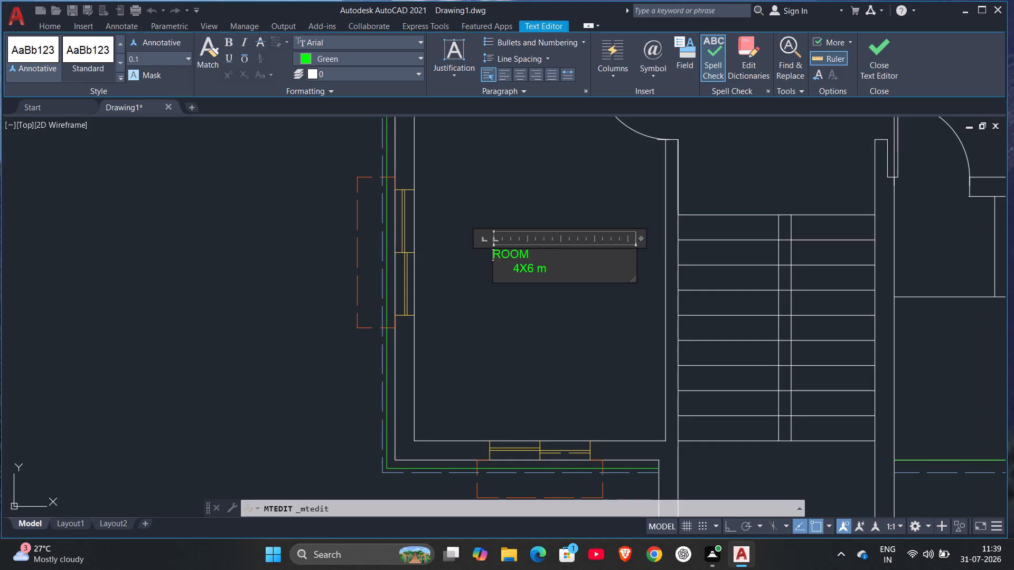
text(KI)
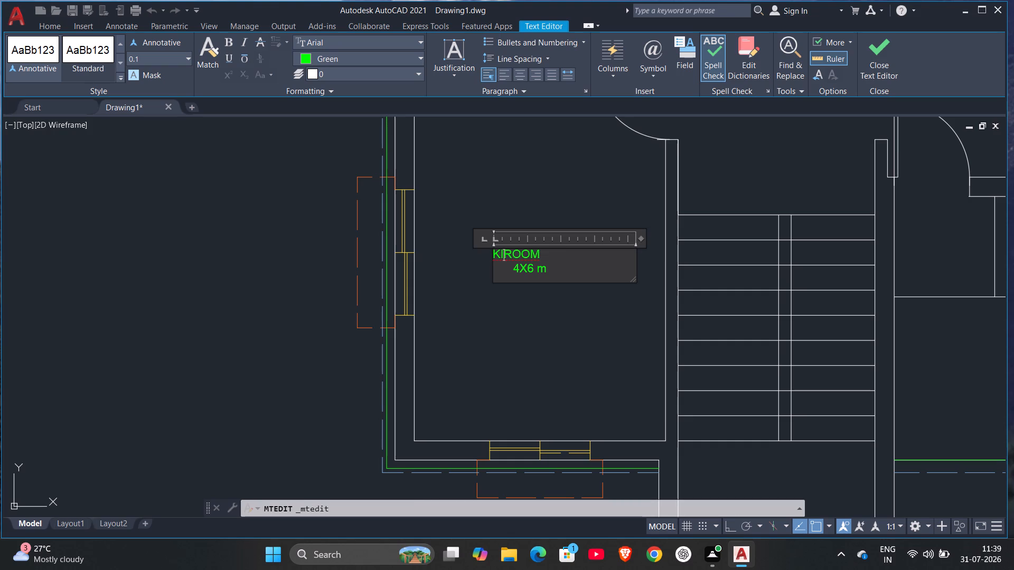
text(CHEN)
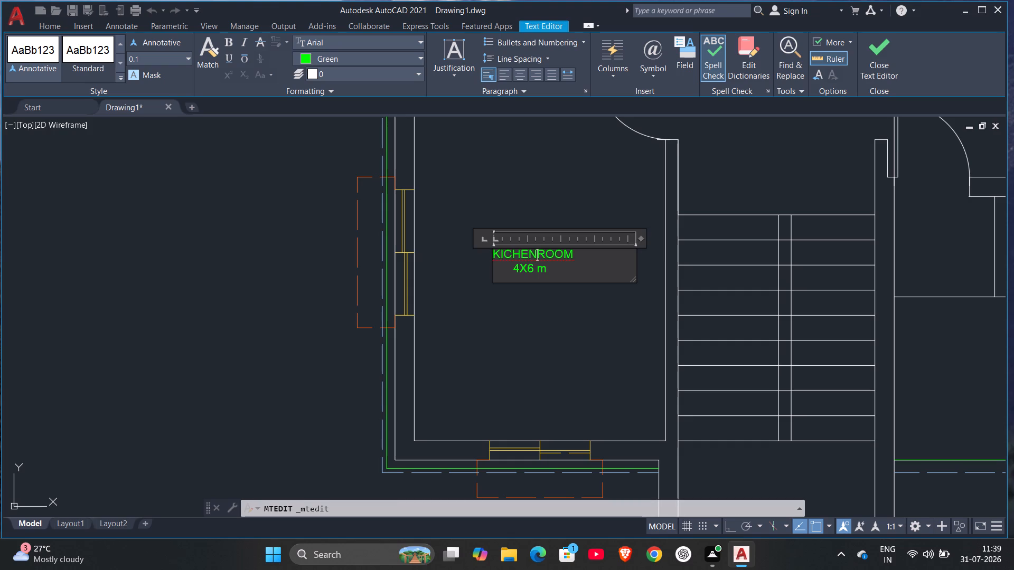
key(BackSpace)
key(BackSpace)
key(BackSpace)
key(BackSpace)
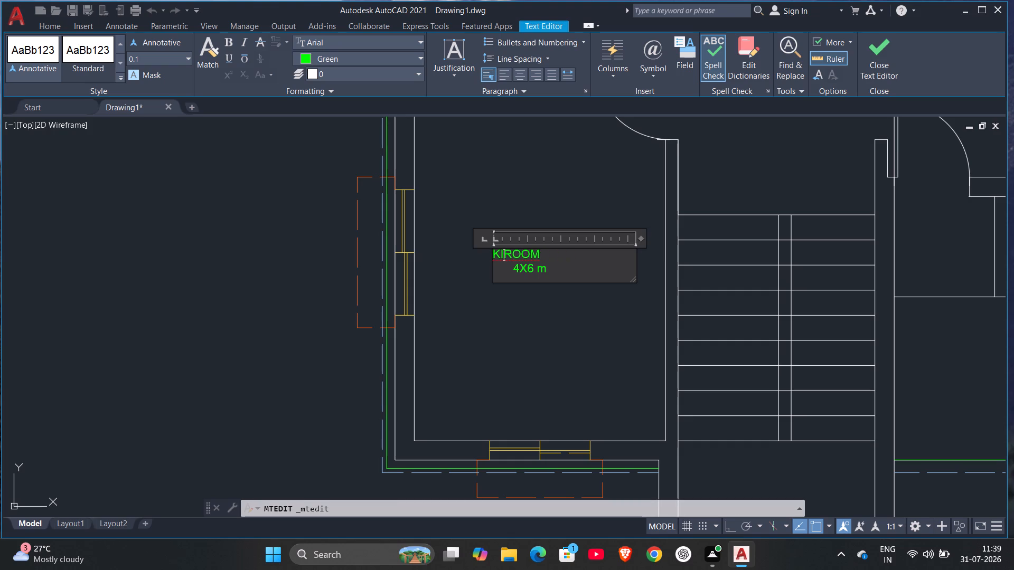
text(TVHEN)
key(space)
key(BackSpace)
key(BackSpace)
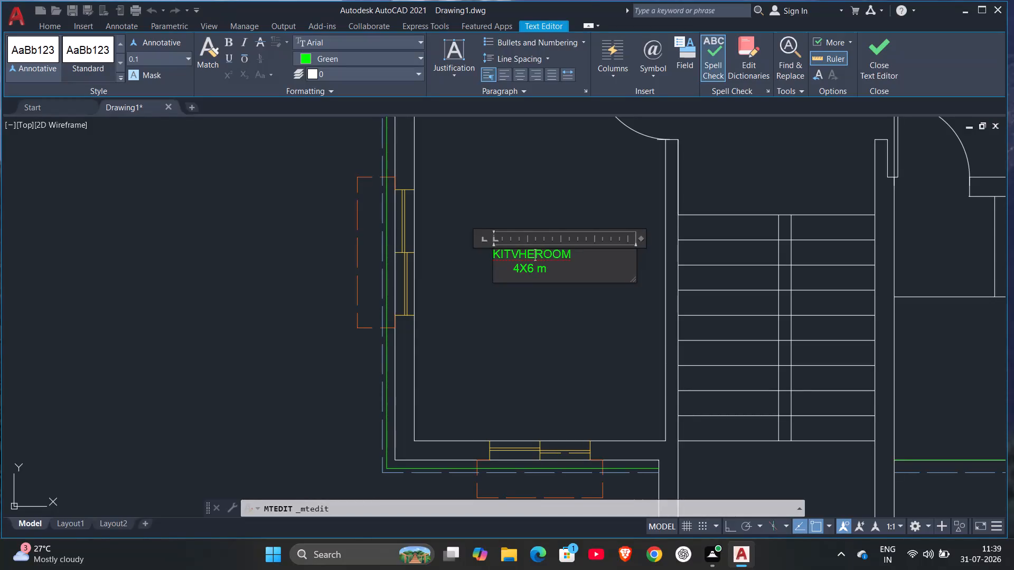
key(BackSpace)
key(BackSpace)
key(BackSpace)
text(CHEN)
key(space)
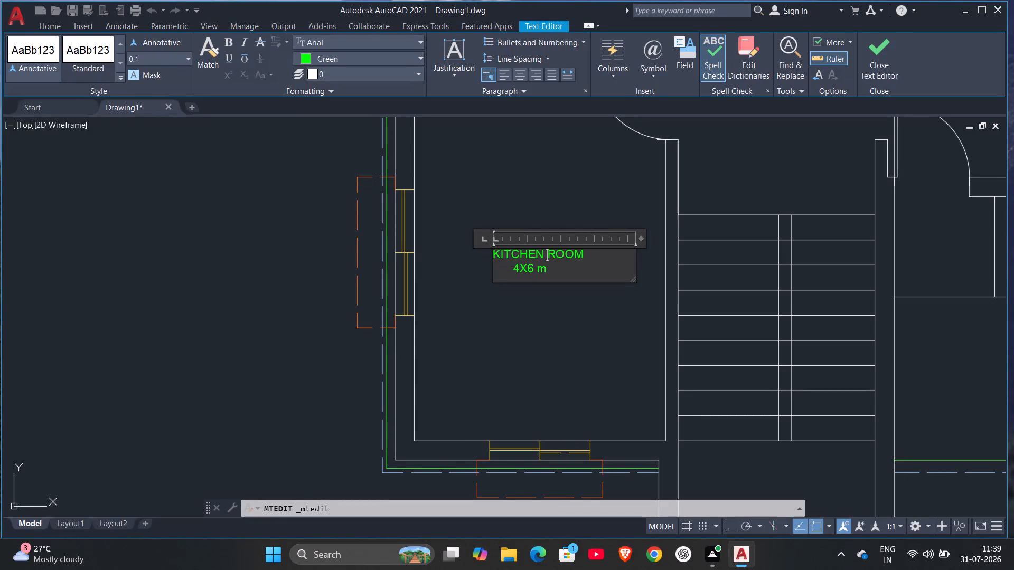
Change the size line of the KITCHEN ROOM label to 3X4.5 m.
click(517, 269)
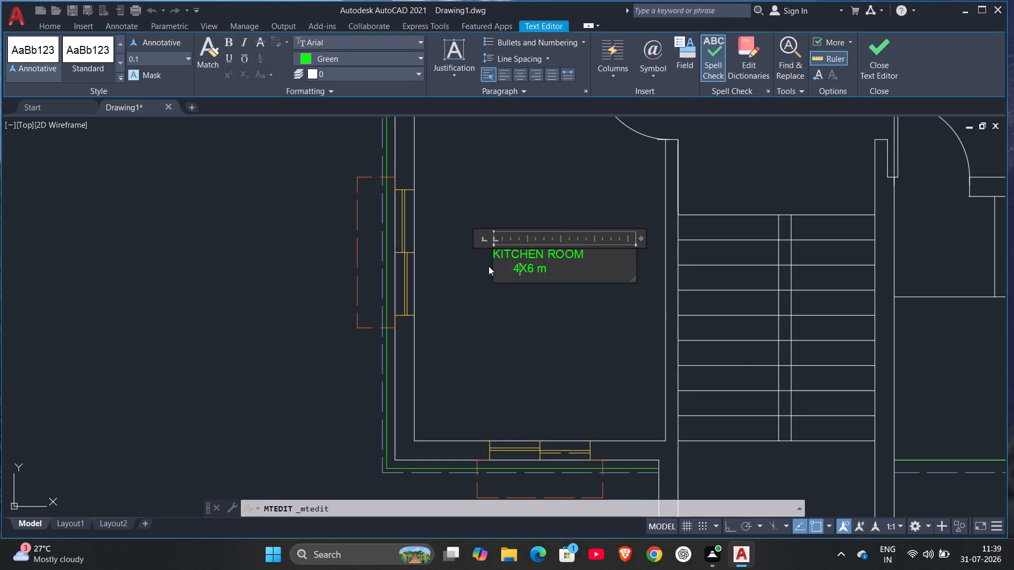
key(BackSpace)
key(3)
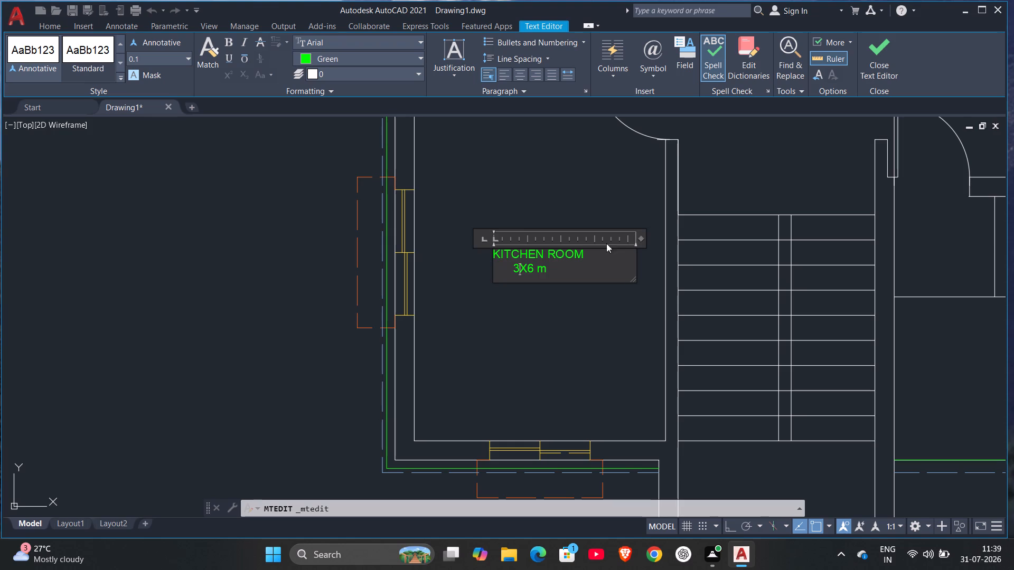
click(532, 266)
key(BackSpace)
text(4.5)
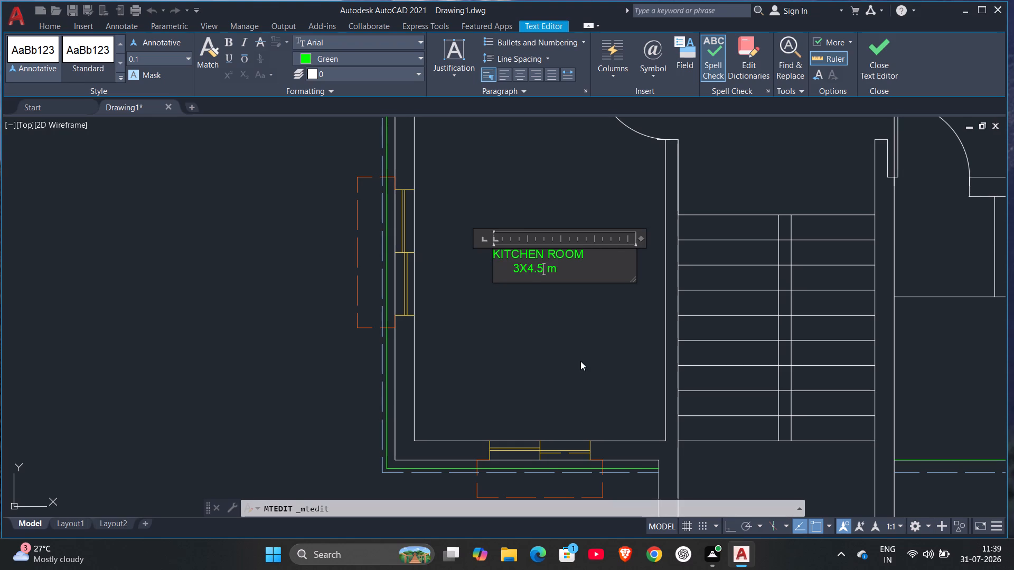
Rename the LIVING ROOM label in the hall above the staircase as LOBBY.
click(580, 362)
scroll(631, 252, down, 3)
middle_drag(755, 269, 600, 317)
scroll(600, 317, up, 2)
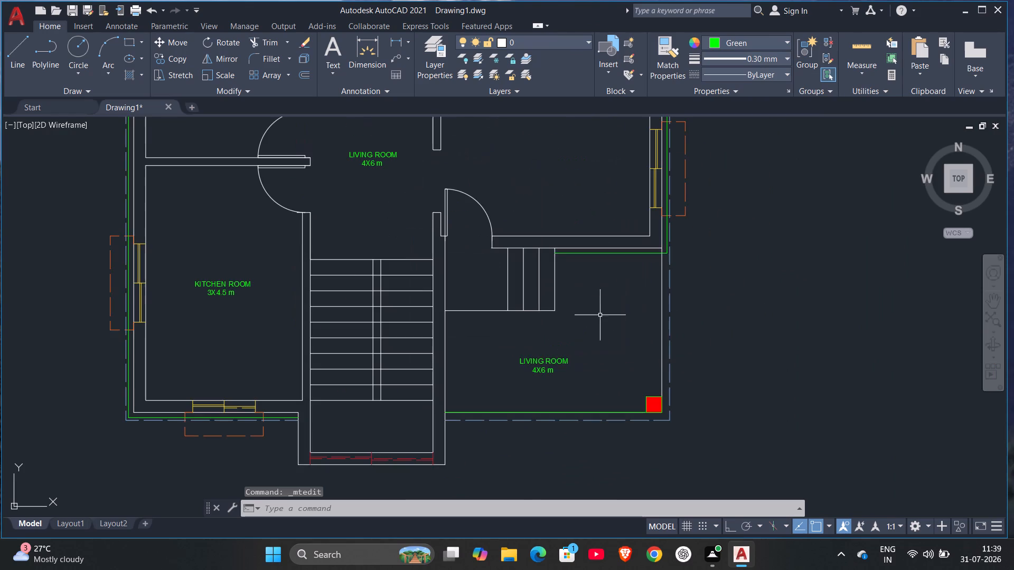
scroll(288, 222, up, 1)
middle_drag(296, 221, 426, 343)
scroll(575, 236, up, 1)
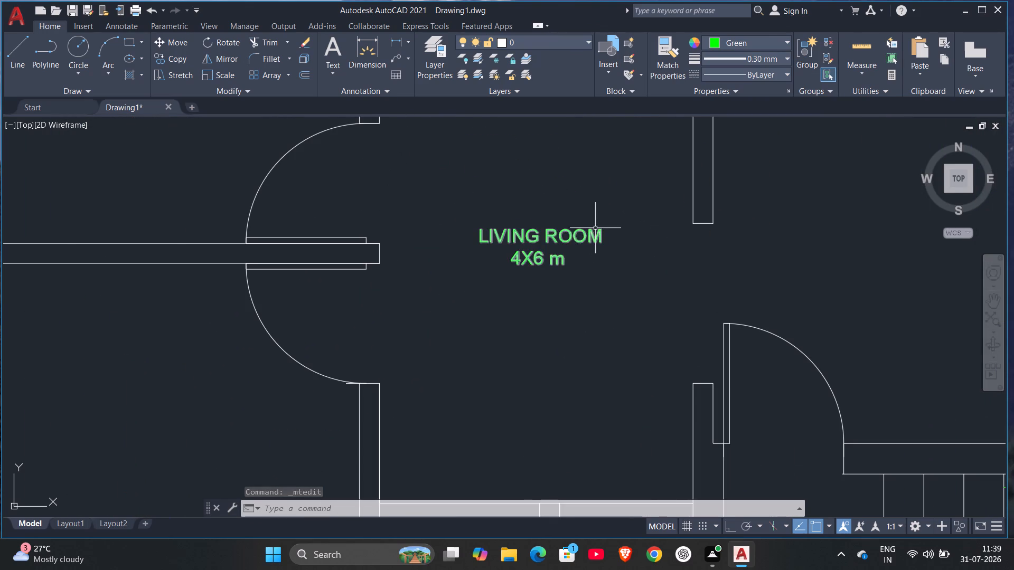
double_click(577, 239)
click(603, 236)
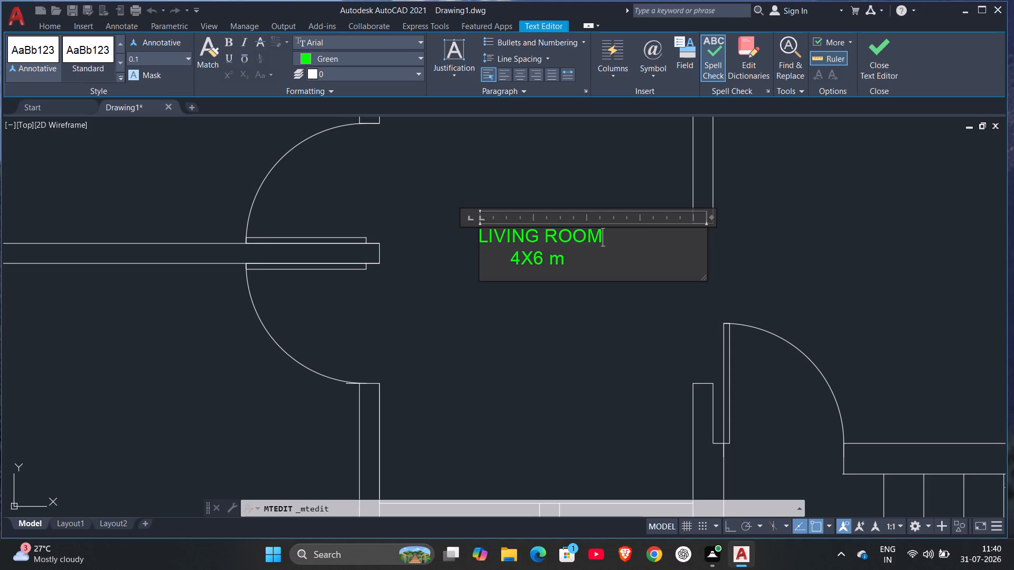
key(BackSpace)
key(BackSpace)
key(BackSpace)
key(BackSpace)
key(BackSpace)
key(BackSpace)
key(BackSpace)
key(BackSpace)
key(BackSpace)
key(BackSpace)
key(BackSpace)
key(BackSpace)
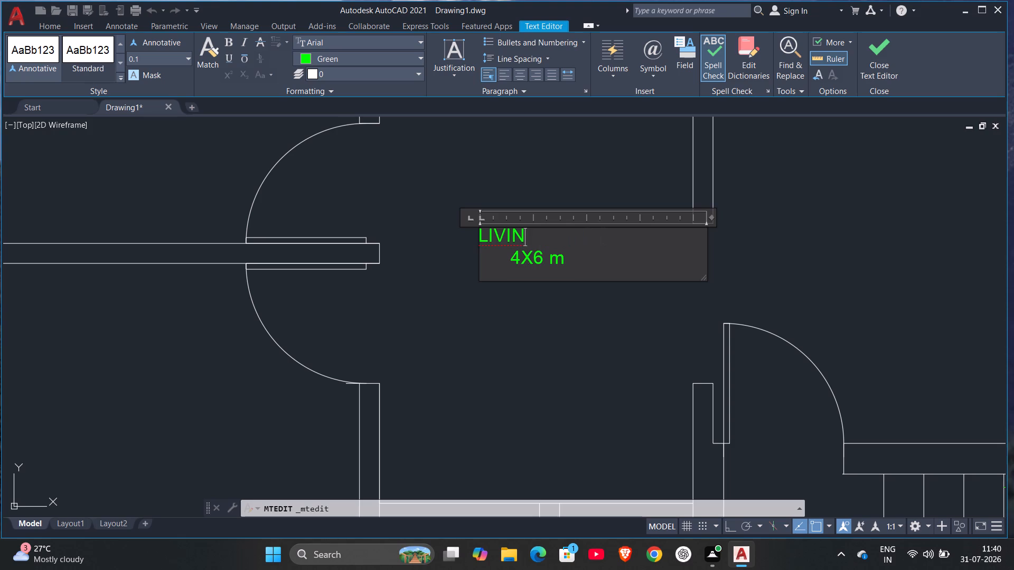
text(LO)
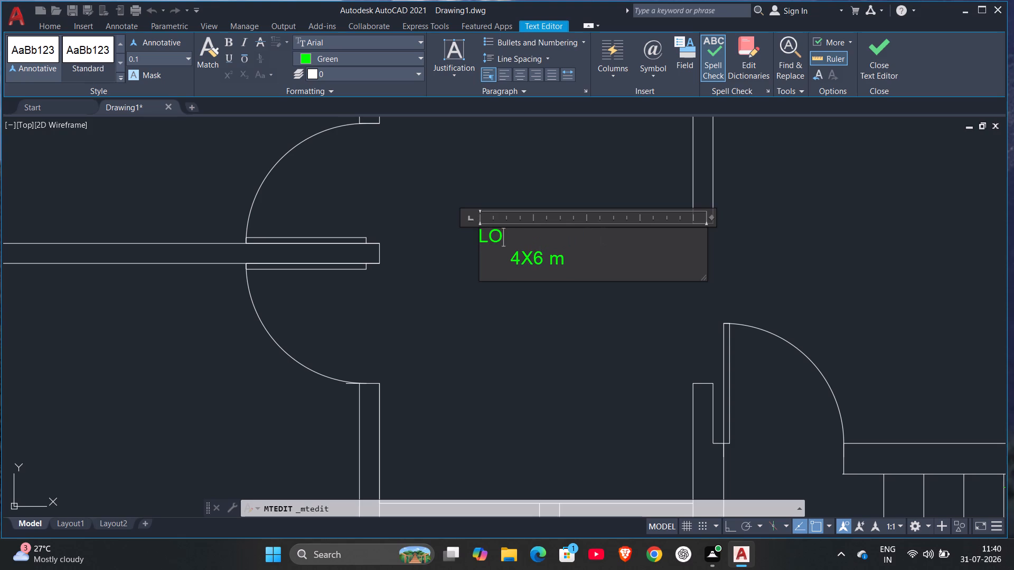
text(BBY)
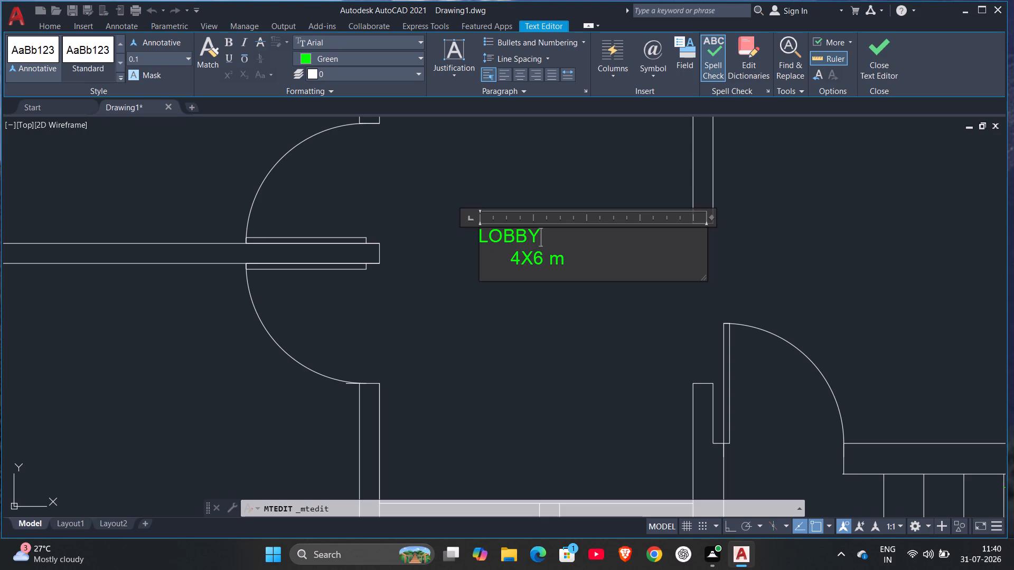
key(space)
key(BackSpace)
Add the size 2.2X3.8 on a new line beneath the LOBBY name.
key(Return)
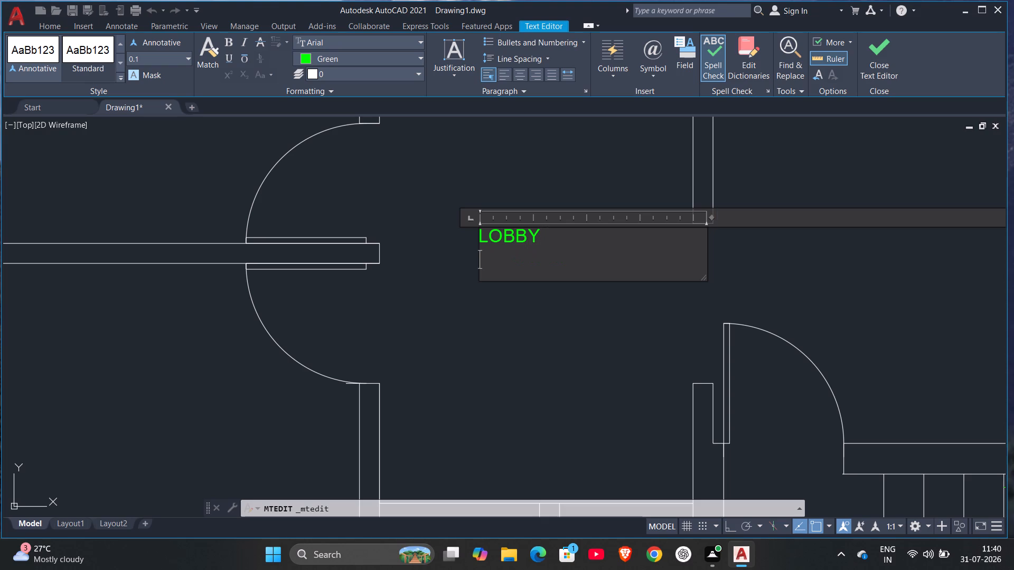
text(2.2)
key(x)
text(3.)
key(8)
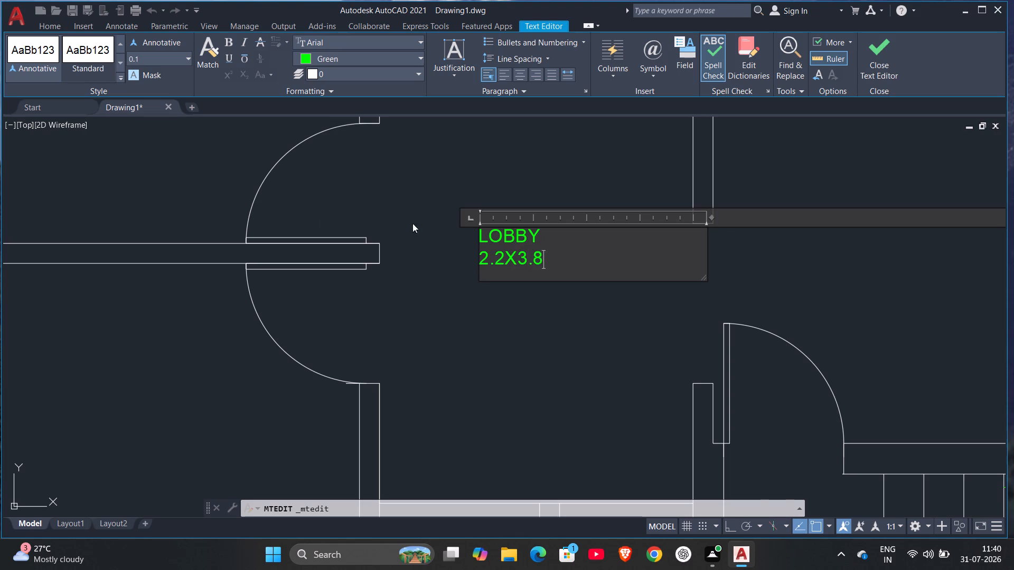
scroll(454, 261, down, 3)
scroll(454, 262, up, 3)
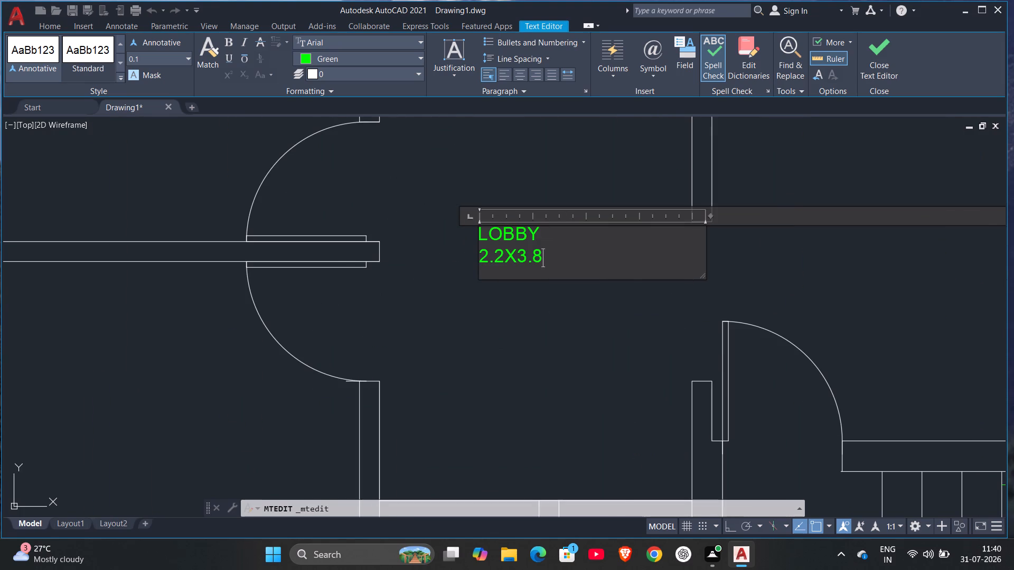
scroll(512, 259, down, 1)
scroll(514, 254, up, 2)
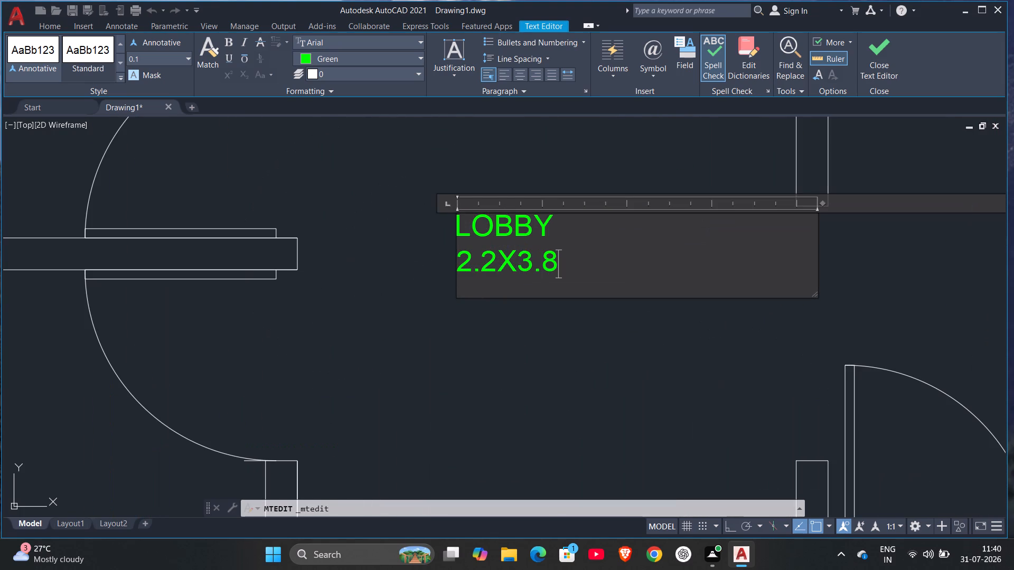
scroll(516, 245, down, 2)
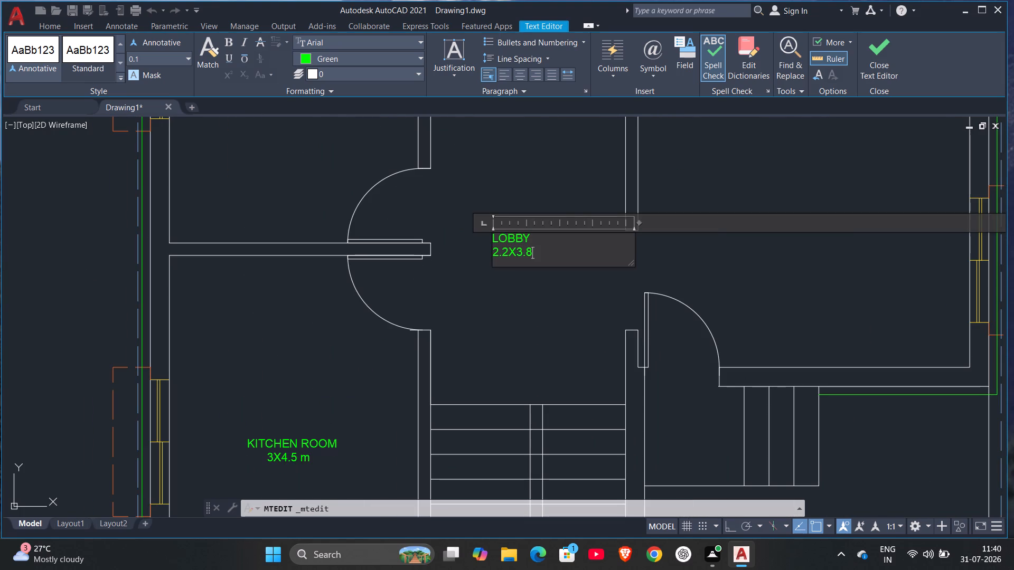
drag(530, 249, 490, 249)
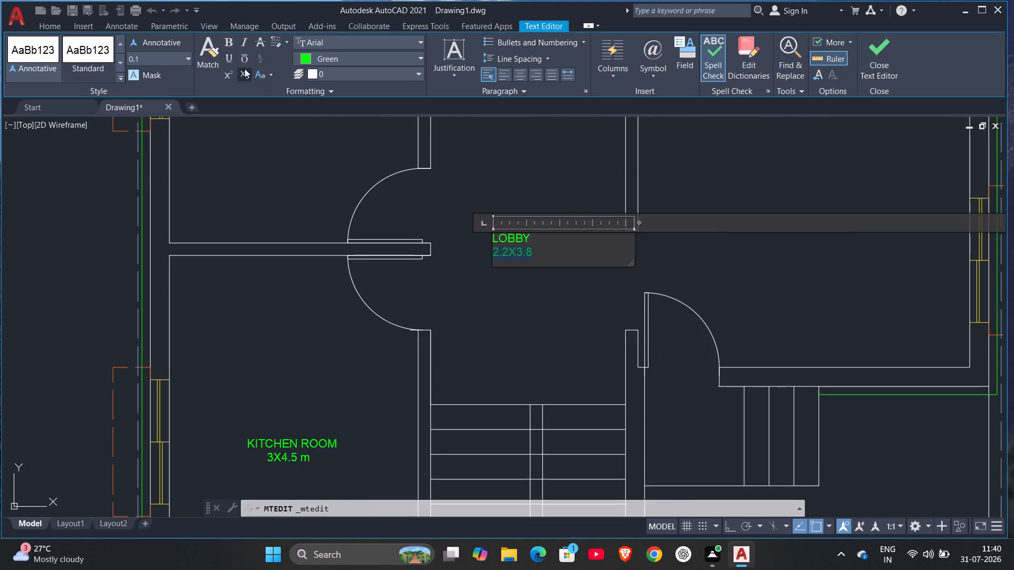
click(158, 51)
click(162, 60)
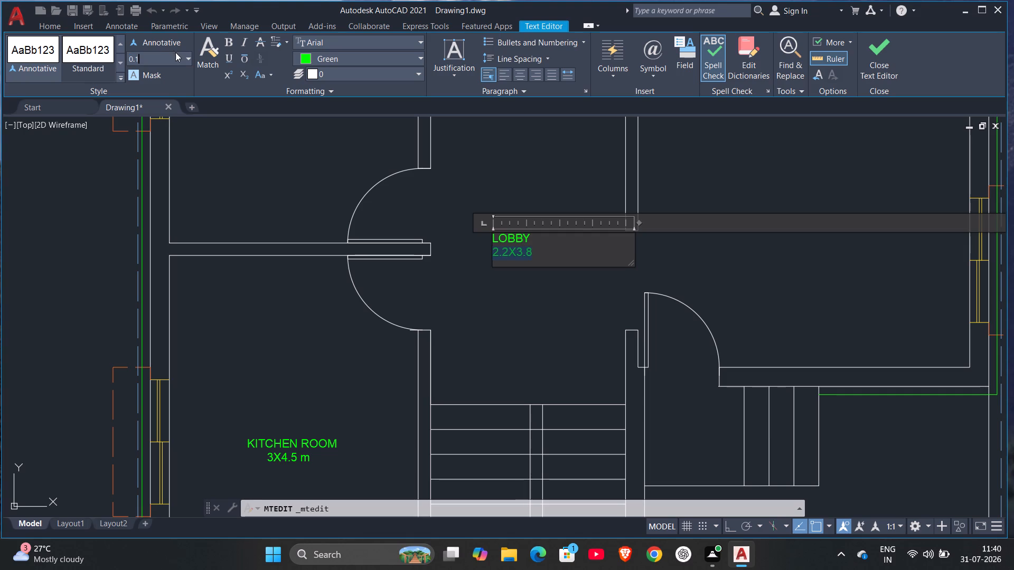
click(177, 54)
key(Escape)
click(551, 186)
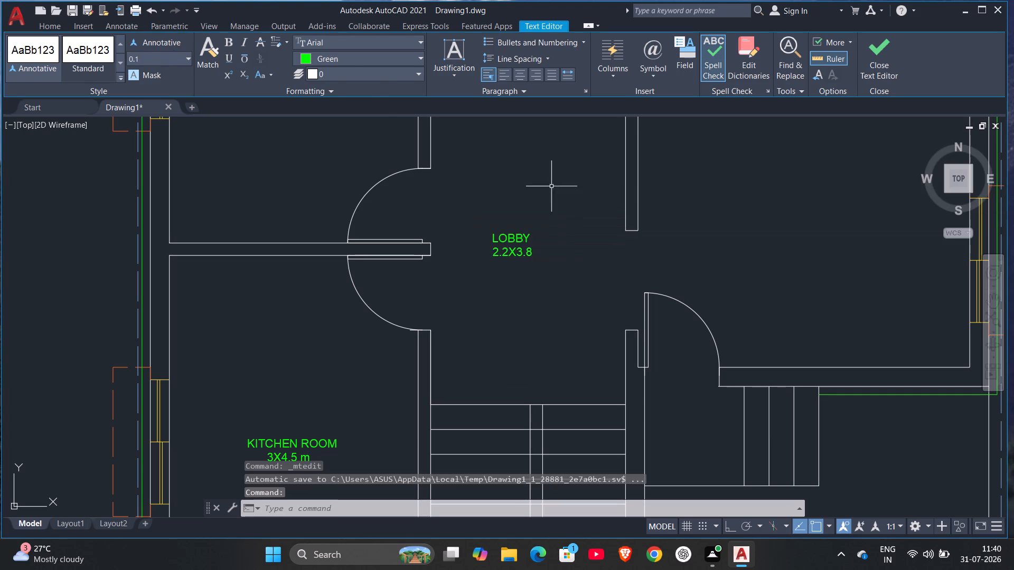
Stretch the bottom edge of the LOBBY label's text frame downward by about 0.24.
click(506, 241)
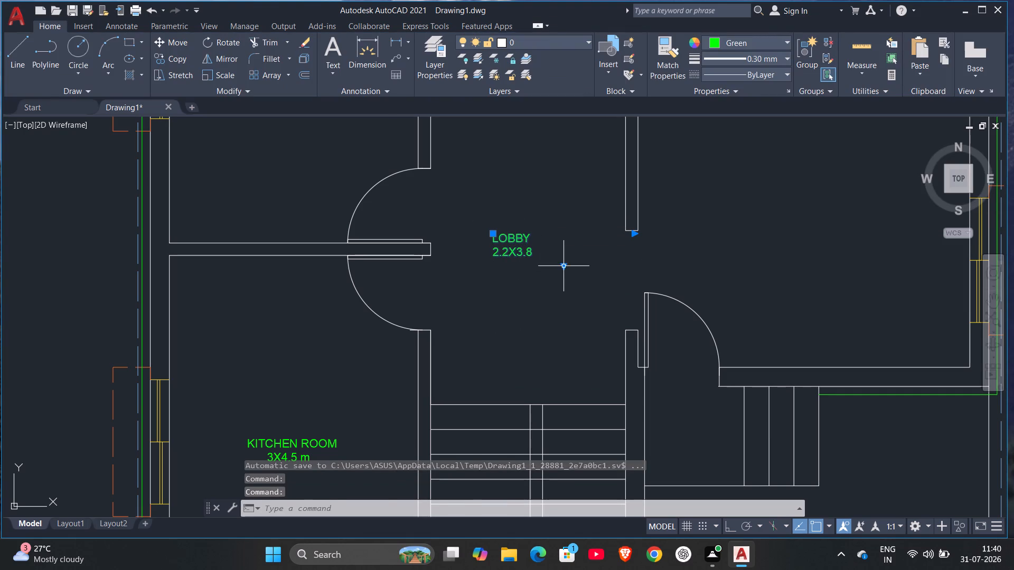
drag(562, 266, 566, 291)
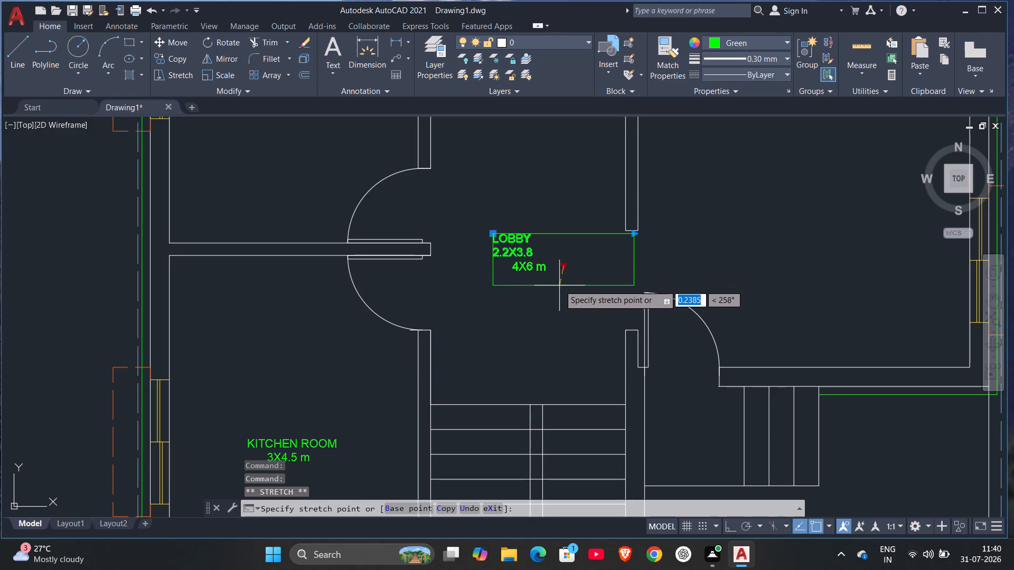
click(559, 284)
key(Escape)
Delete the leftover 4X6 m text from the third line of the LOBBY label.
click(530, 266)
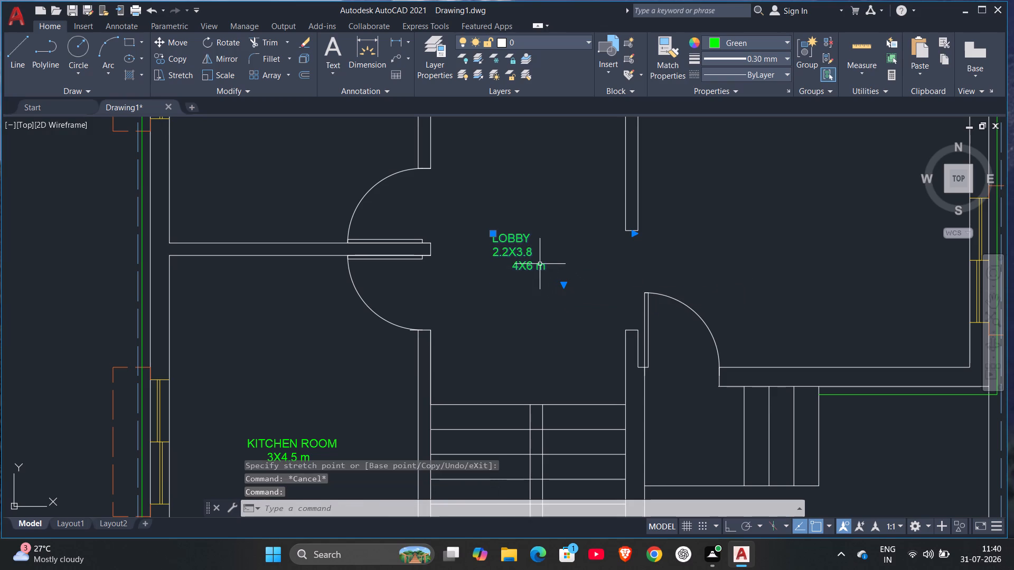
key(Escape)
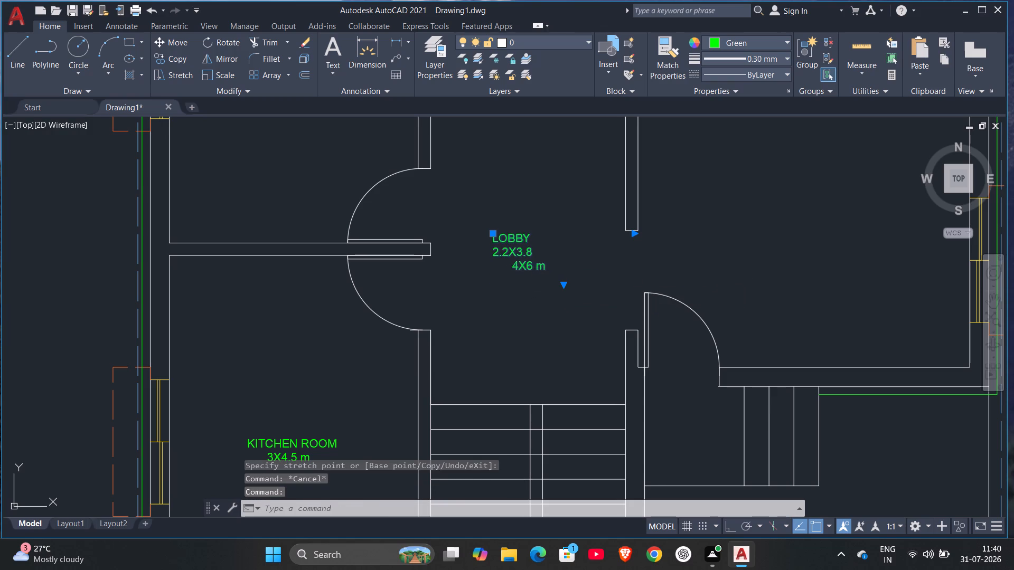
double_click(538, 268)
click(546, 265)
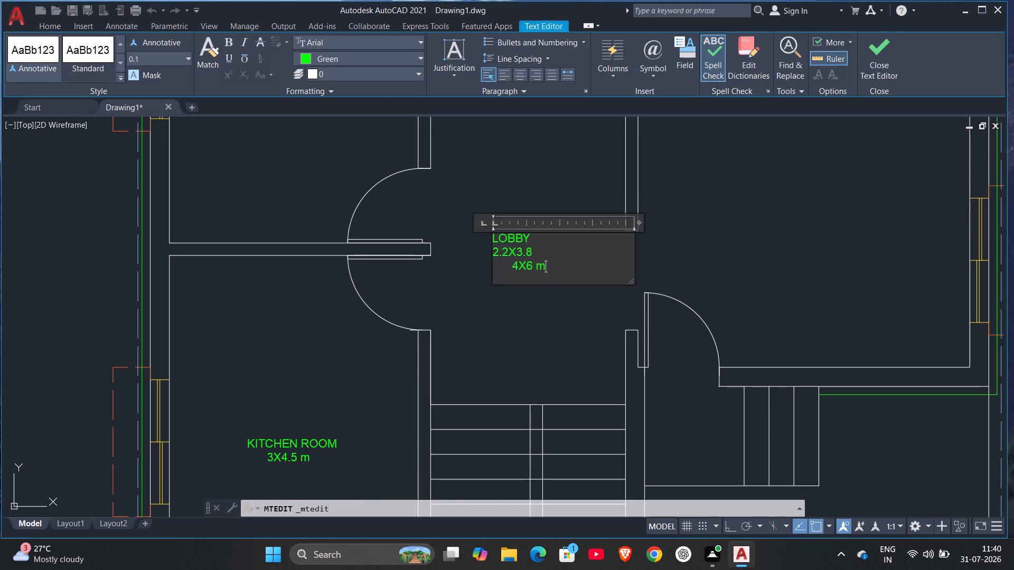
key(BackSpace)
key(BackSpace)
key(BackSpace)
key(BackSpace)
key(BackSpace)
key(BackSpace)
key(BackSpace)
key(BackSpace)
key(BackSpace)
key(BackSpace)
key(BackSpace)
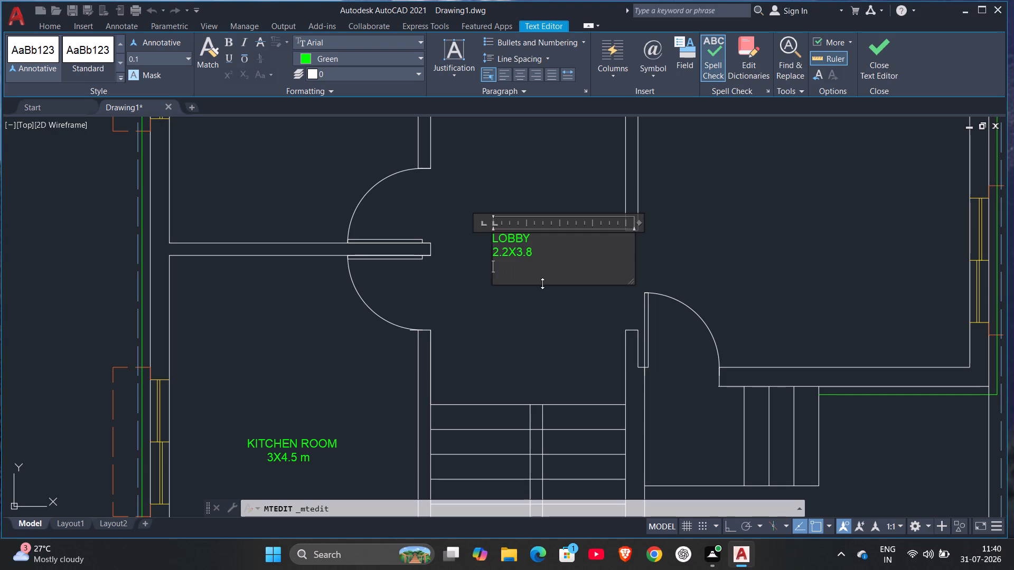
Complete the size line of the LOBBY label as 2.2X3.8 m, removing the empty line beneath it.
key(BackSpace)
key(BackSpace)
key(BackSpace)
text(8)
key(space)
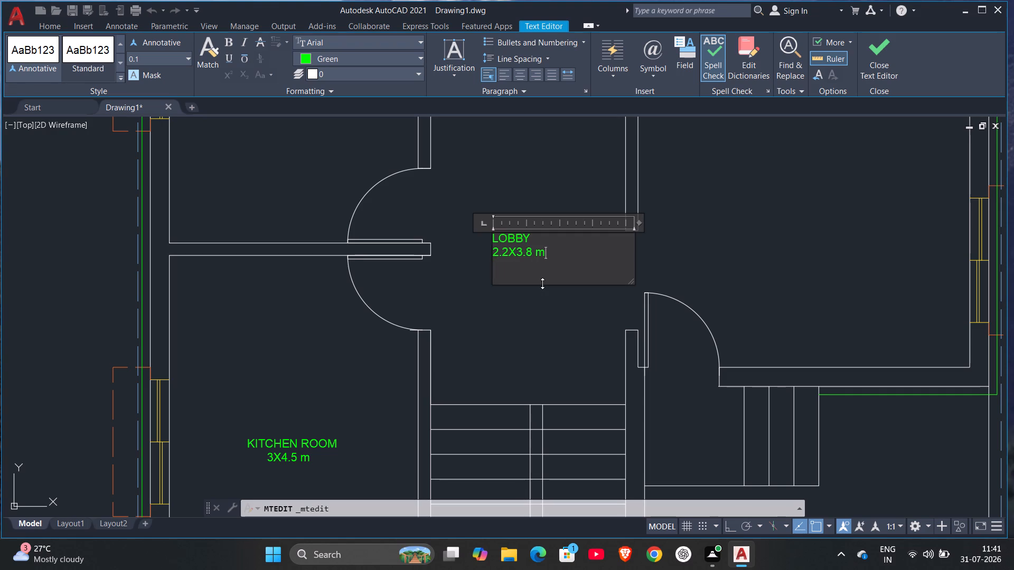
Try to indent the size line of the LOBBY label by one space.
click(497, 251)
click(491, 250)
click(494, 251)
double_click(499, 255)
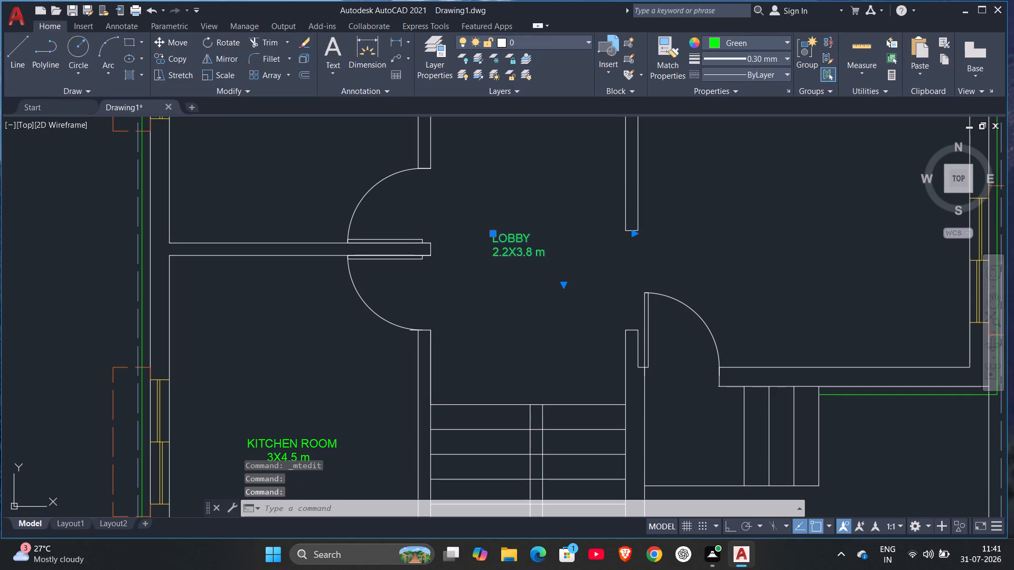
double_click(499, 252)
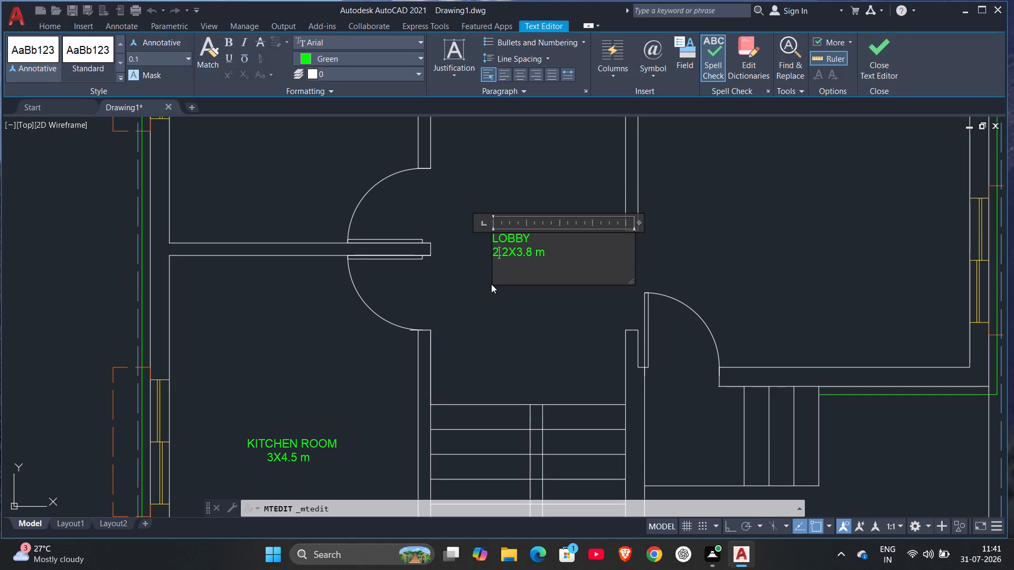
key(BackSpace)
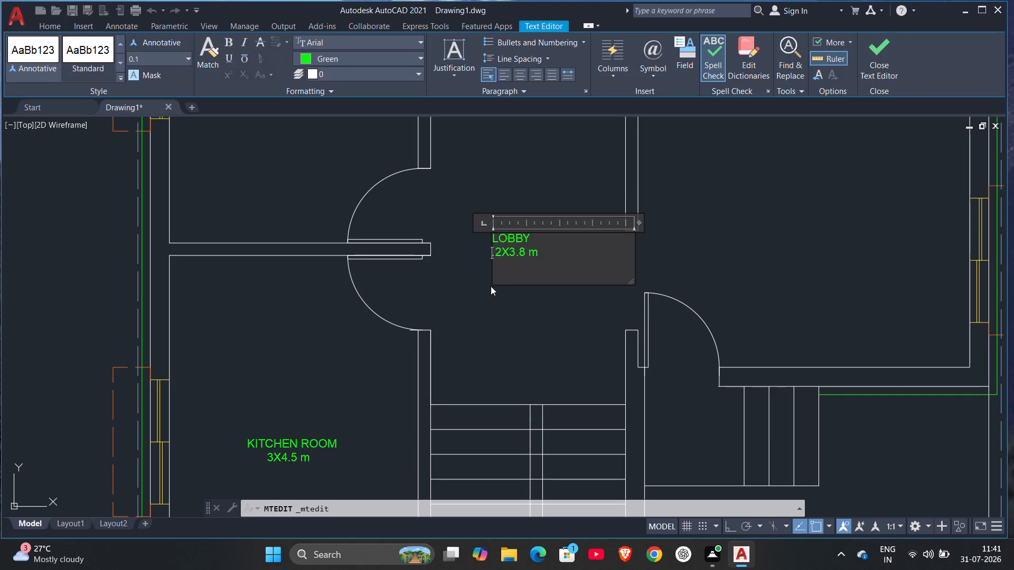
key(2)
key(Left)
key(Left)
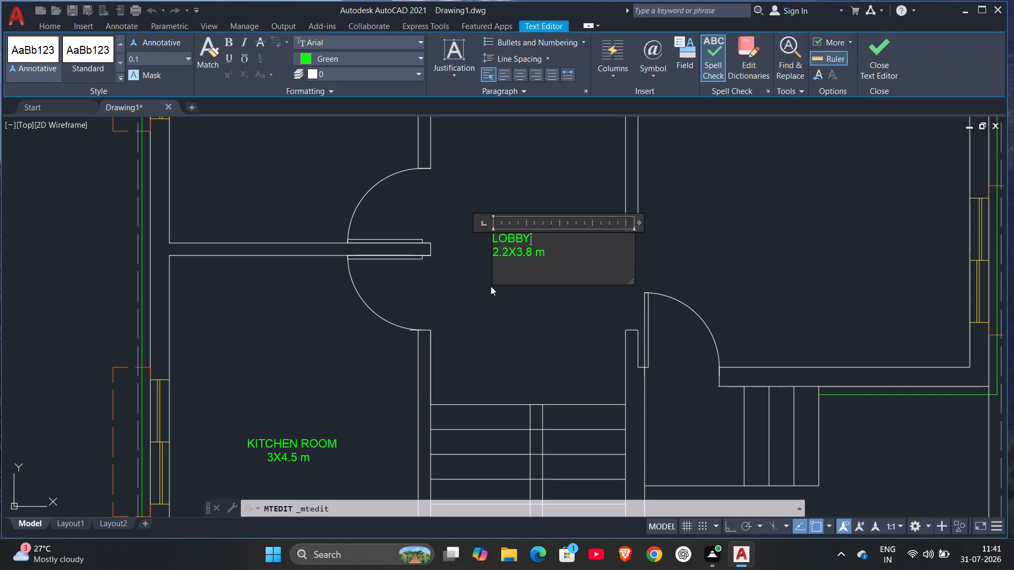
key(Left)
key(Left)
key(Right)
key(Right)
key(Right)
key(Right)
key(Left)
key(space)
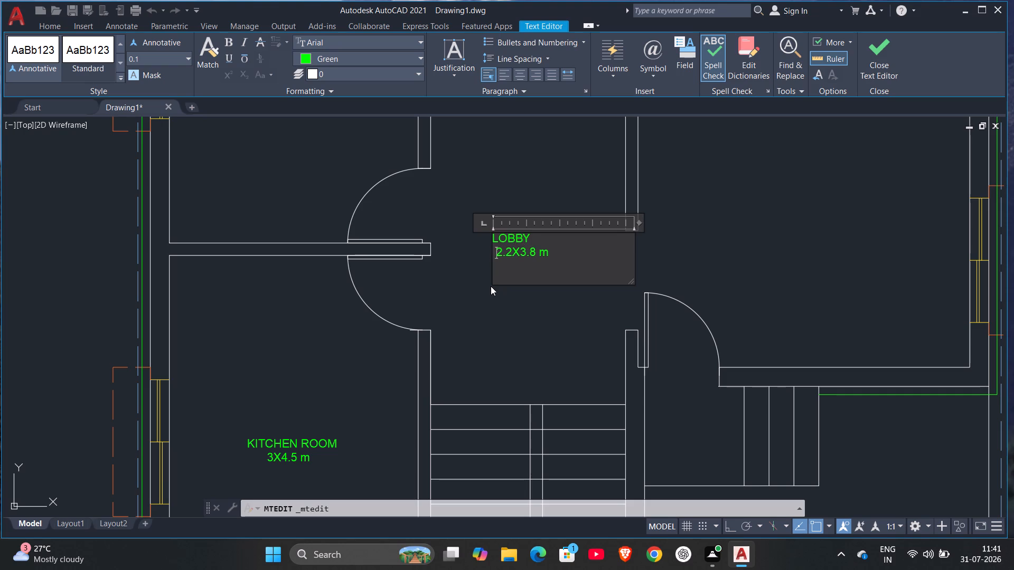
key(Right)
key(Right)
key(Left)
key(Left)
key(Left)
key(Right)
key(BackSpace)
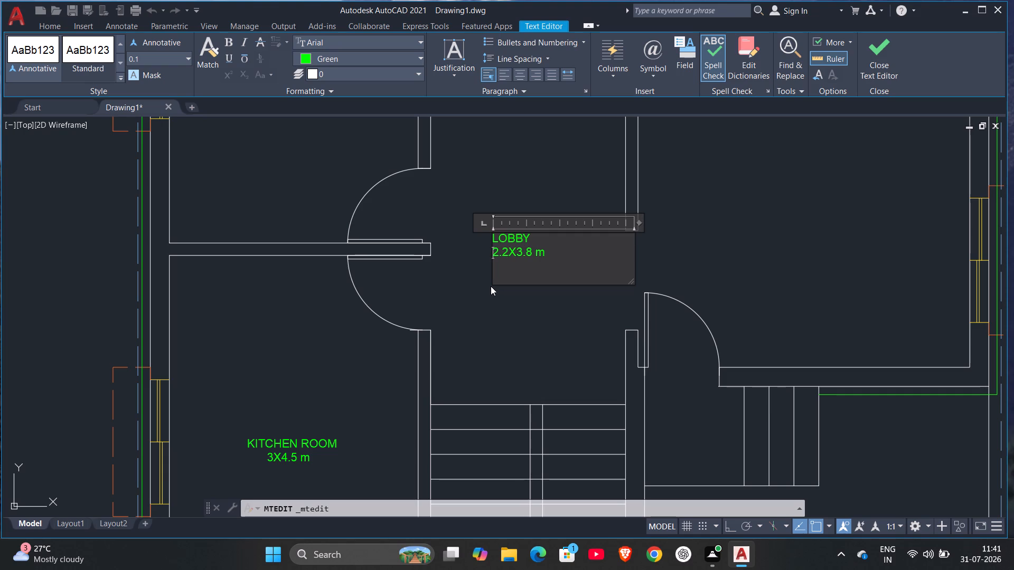
Indent the LOBBY name by one space above its size line.
key(Left)
key(Left)
key(Left)
key(Left)
key(Left)
key(Left)
key(space)
key(space)
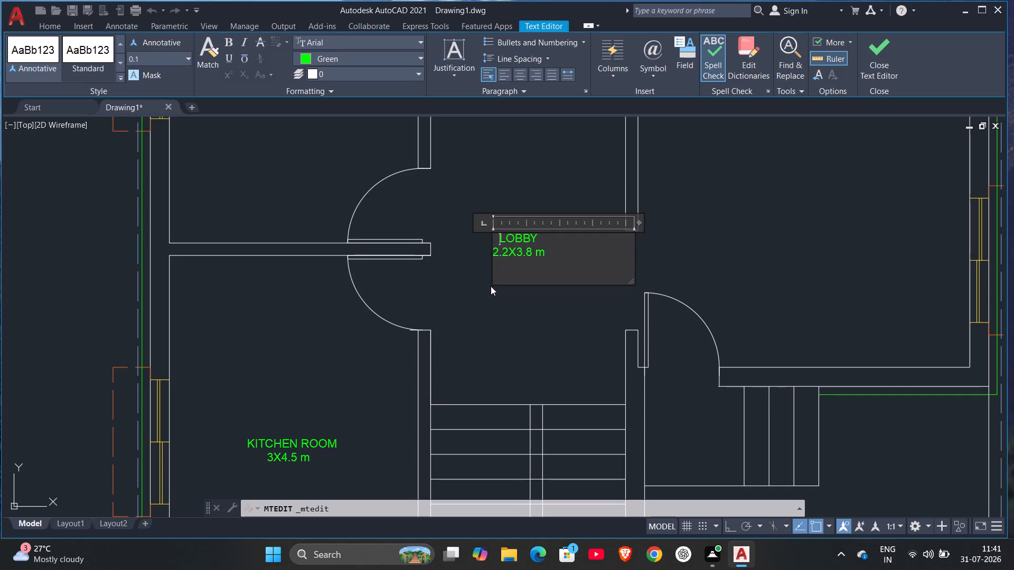
key(BackSpace)
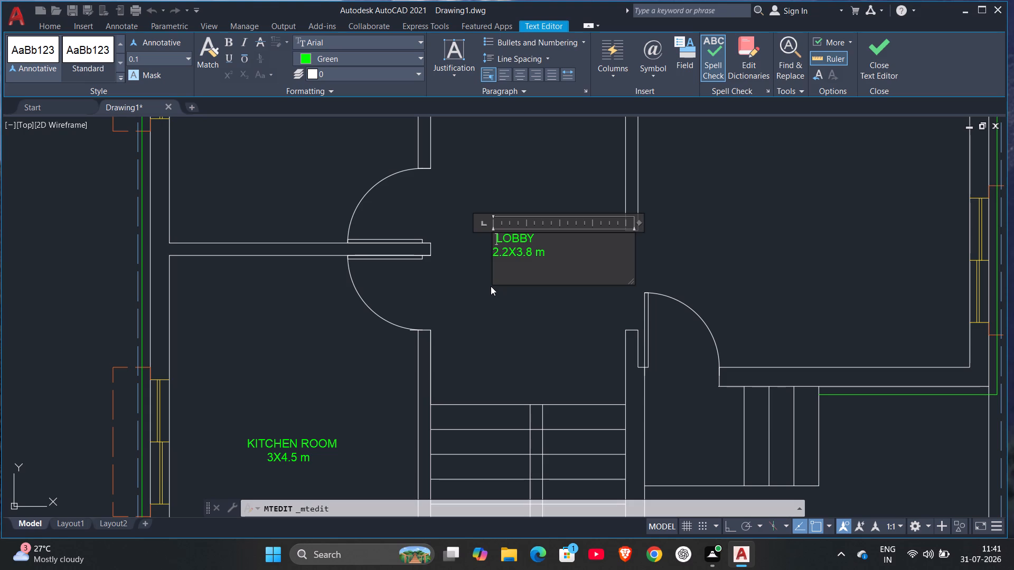
Finish editing the LOBBY label, keeping its text changes.
scroll(491, 286, up, 2)
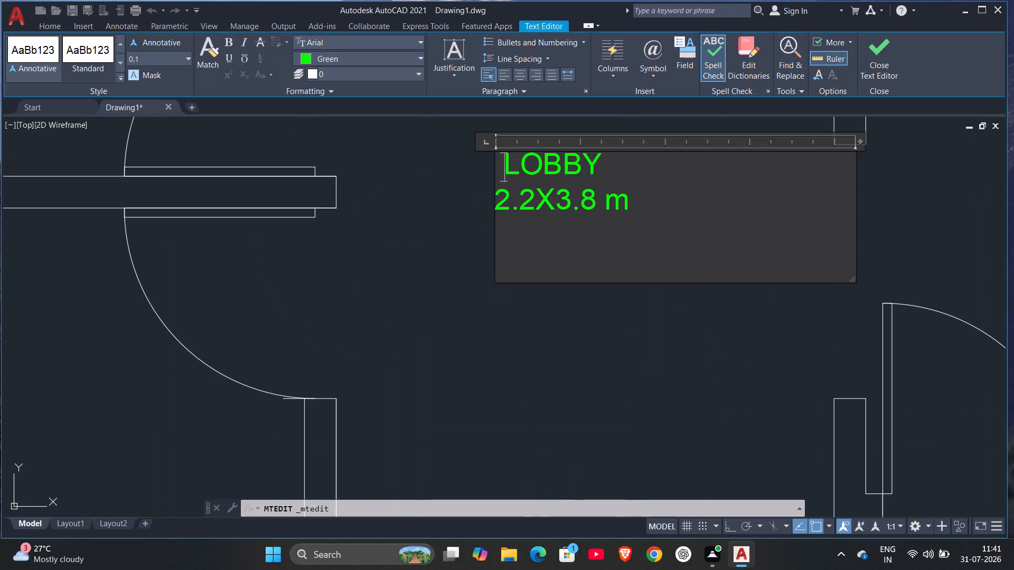
click(605, 391)
Replace the LIVING ROOM name in the small room beside the BED ROOM with BATH in capitals.
scroll(617, 318, down, 3)
middle_drag(631, 355, 611, 331)
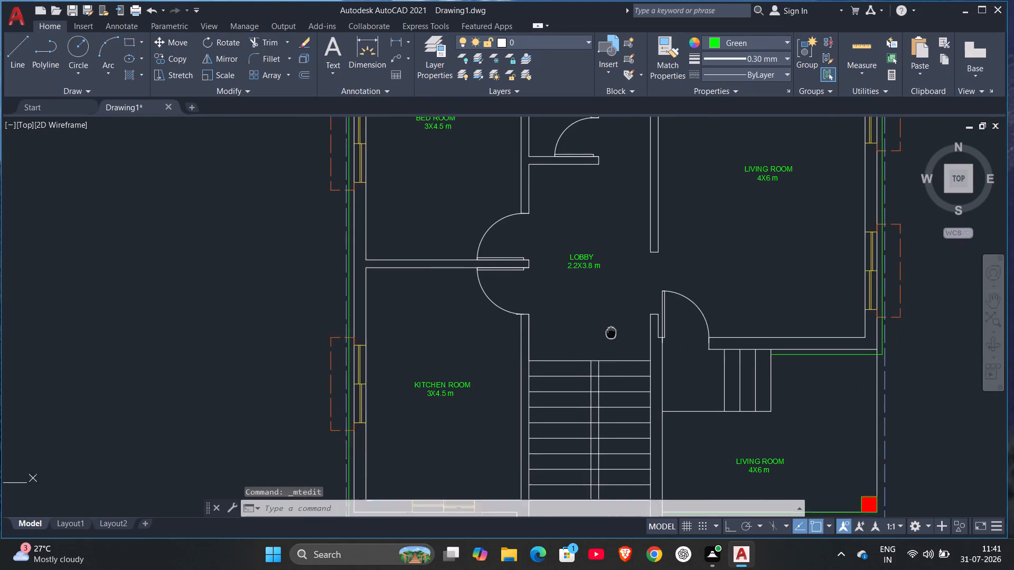
middle_drag(611, 331, 643, 450)
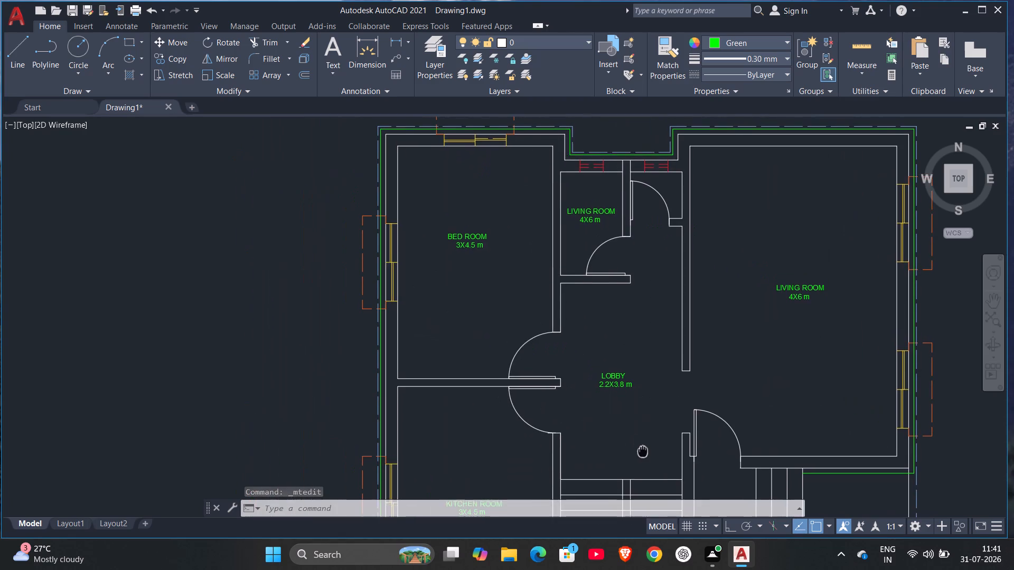
middle_drag(643, 450, 643, 446)
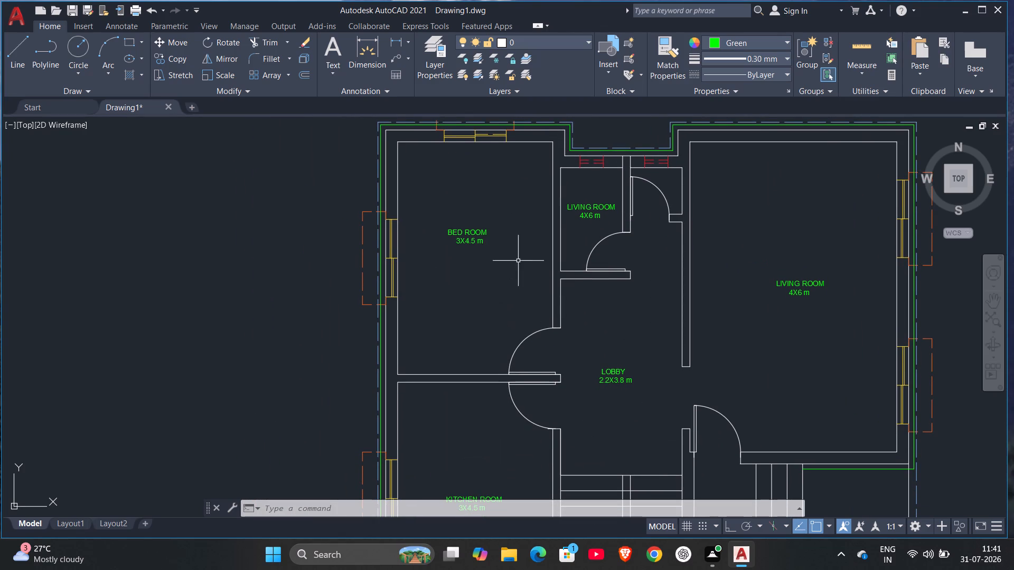
double_click(604, 210)
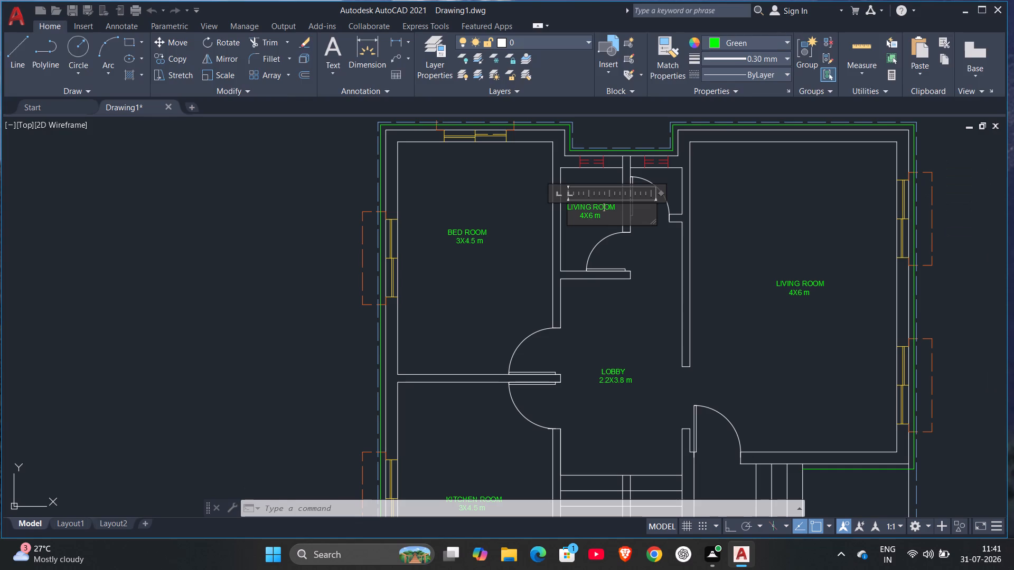
drag(615, 205, 590, 197)
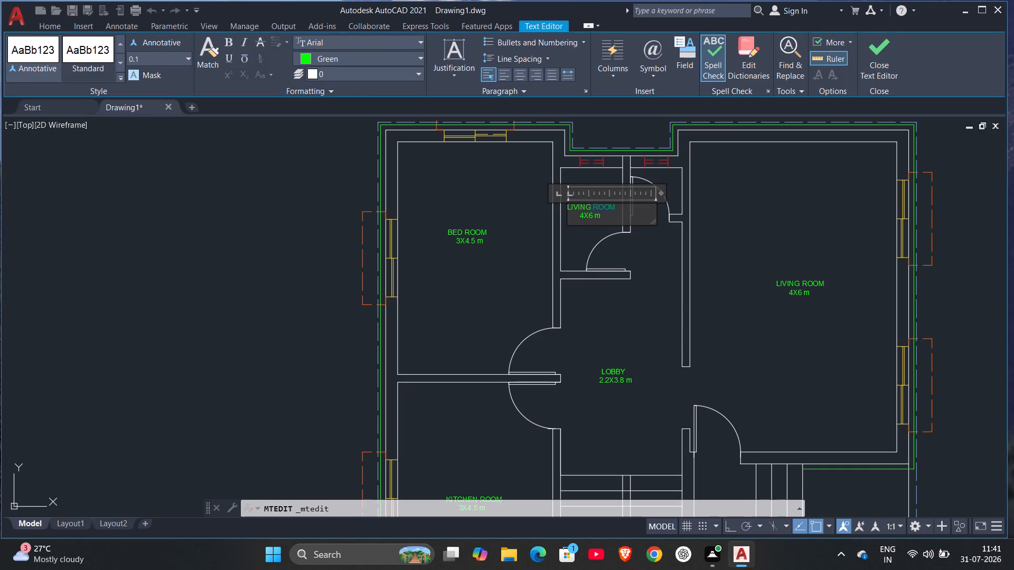
drag(590, 197, 560, 197)
key(BackSpace)
text(bath)
key(BackSpace)
key(BackSpace)
key(BackSpace)
key(BackSpace)
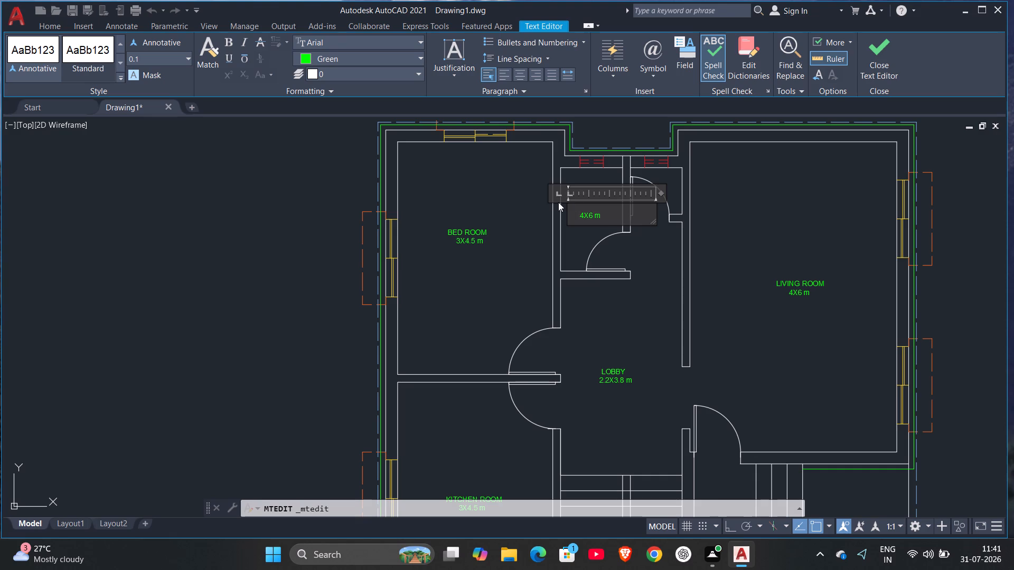
text(BATH)
key(space)
key(BackSpace)
Enter the size 1.2X2.0 on the line directly below the BATH name.
key(Return)
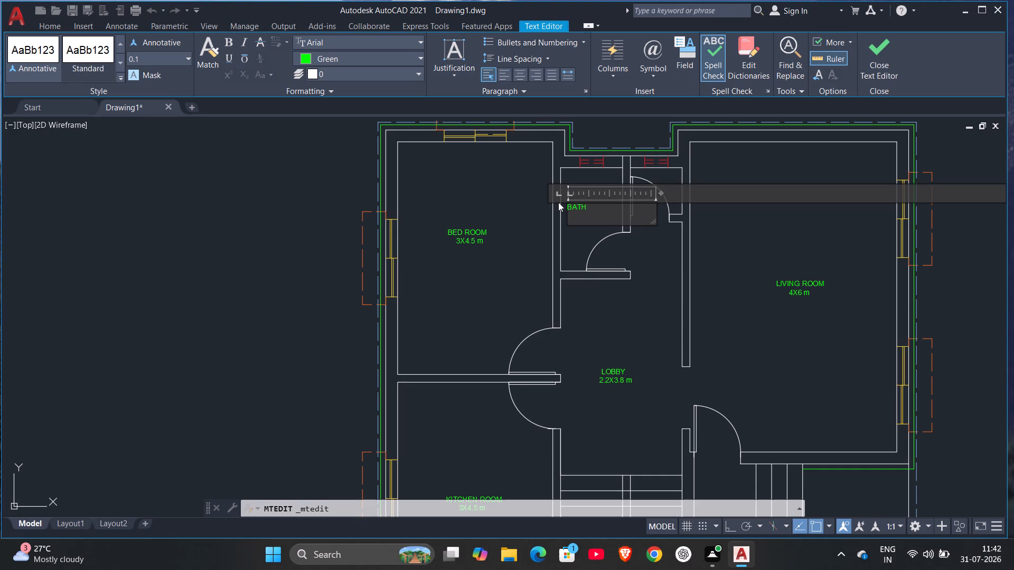
key(space)
key(BackSpace)
text(1.2)
key(x)
text(2.0)
Indent the BATH name by one space above its size line and finish editing the label.
key(Left)
key(Left)
key(Left)
key(Left)
key(Left)
key(Left)
key(Left)
key(Left)
key(Left)
key(Left)
key(Left)
key(Left)
key(space)
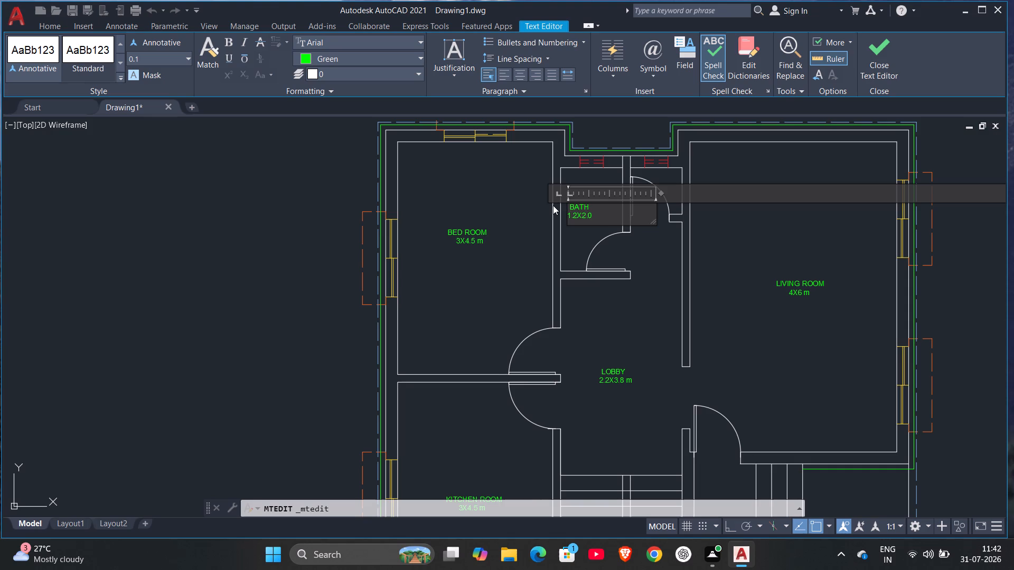
click(514, 166)
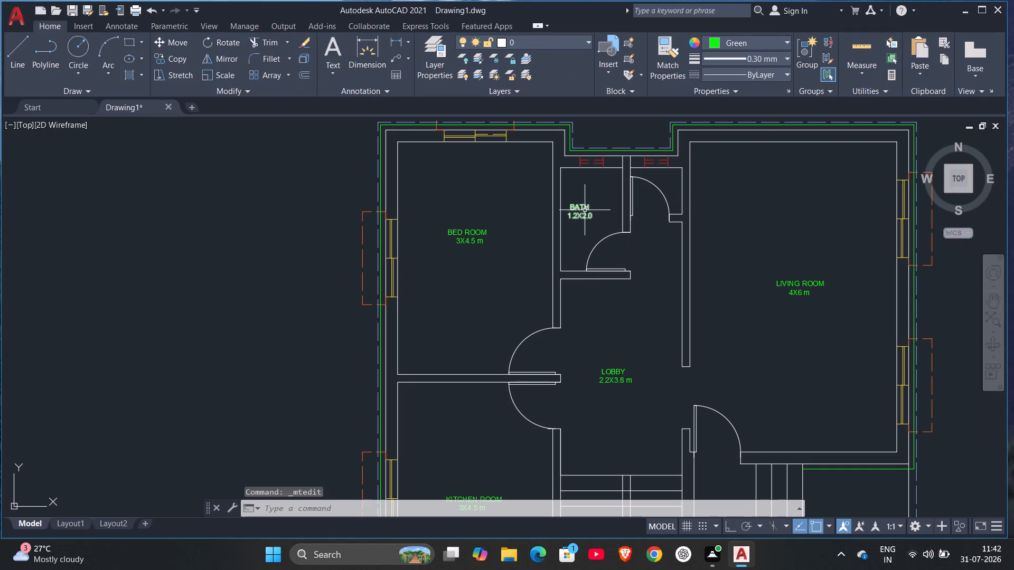
Move the BATH label slightly upward and closer to the middle of the bathroom's width.
click(582, 207)
drag(567, 203, 577, 192)
click(576, 194)
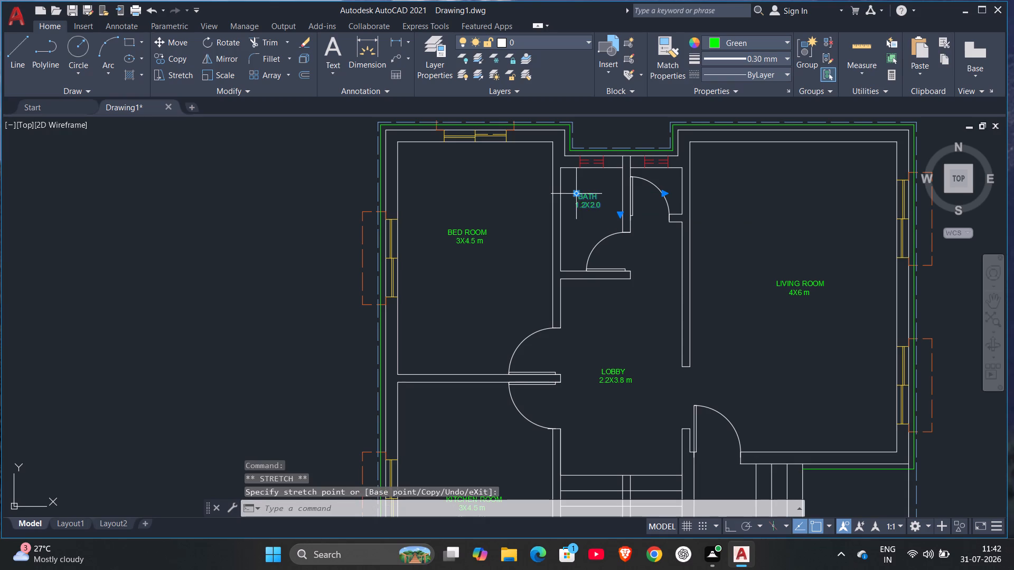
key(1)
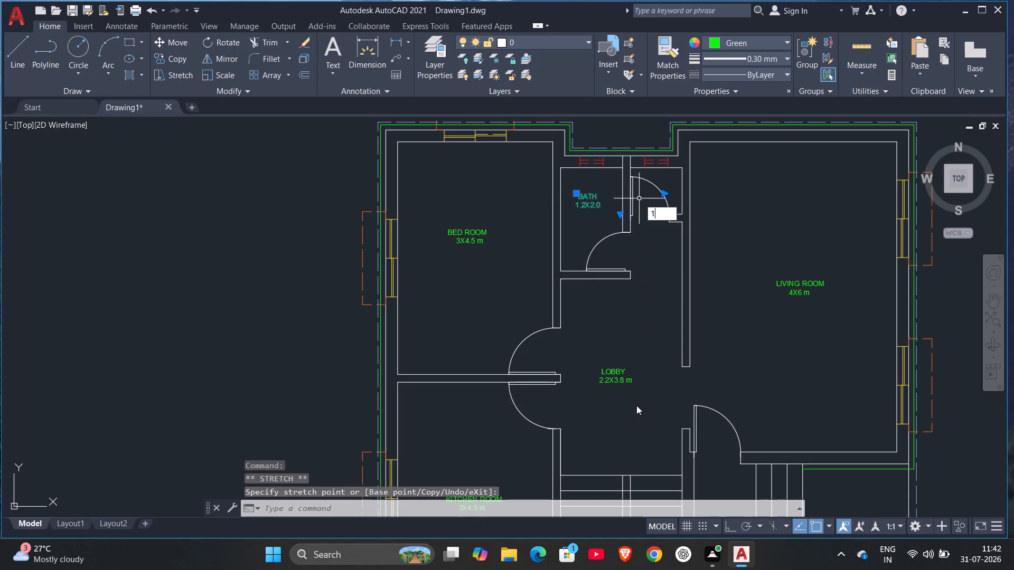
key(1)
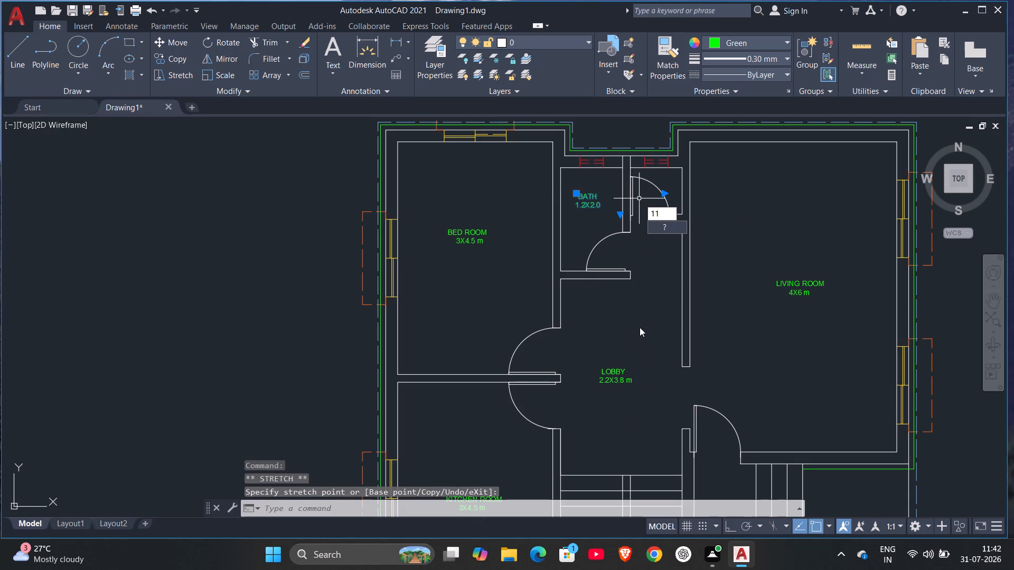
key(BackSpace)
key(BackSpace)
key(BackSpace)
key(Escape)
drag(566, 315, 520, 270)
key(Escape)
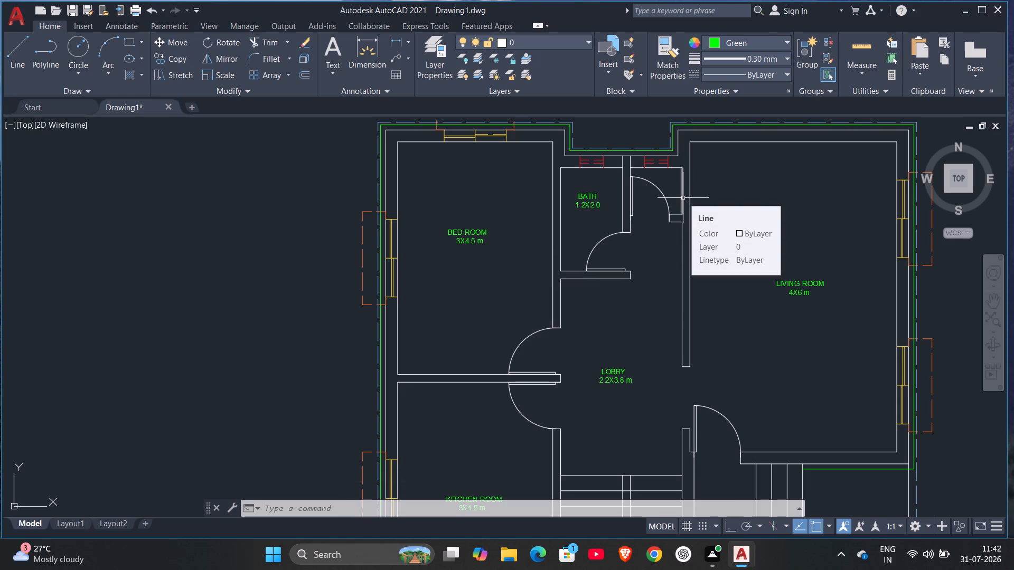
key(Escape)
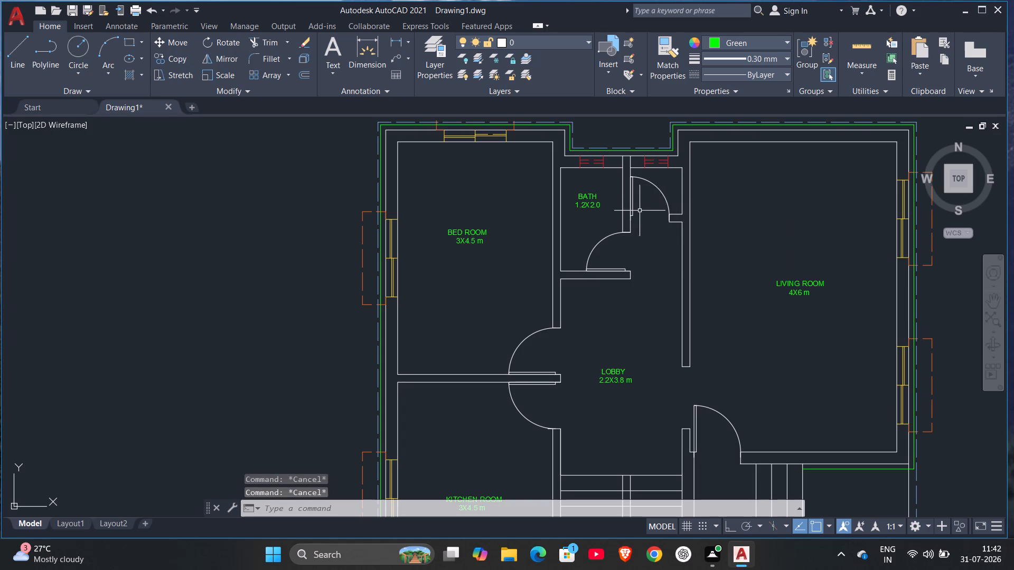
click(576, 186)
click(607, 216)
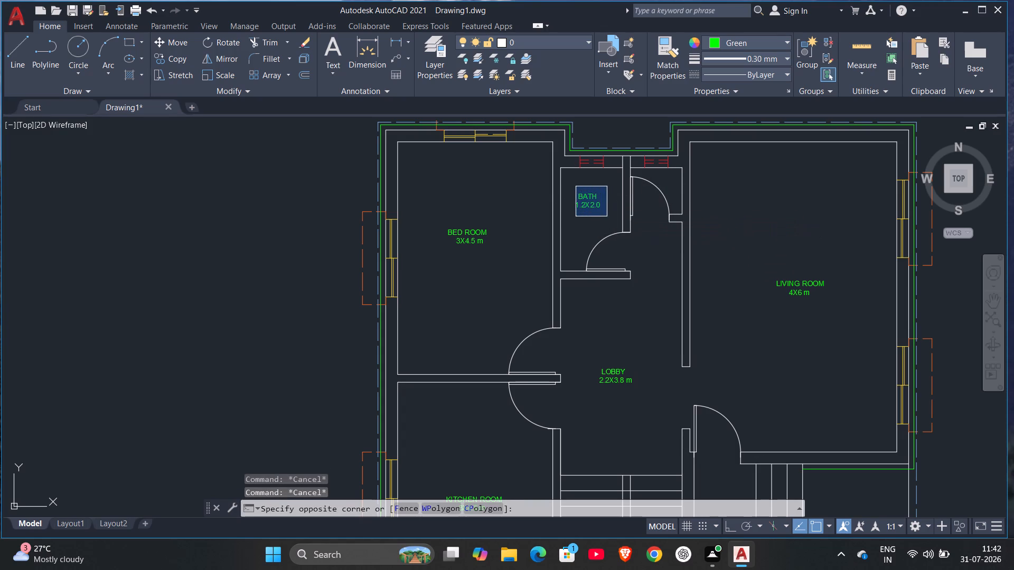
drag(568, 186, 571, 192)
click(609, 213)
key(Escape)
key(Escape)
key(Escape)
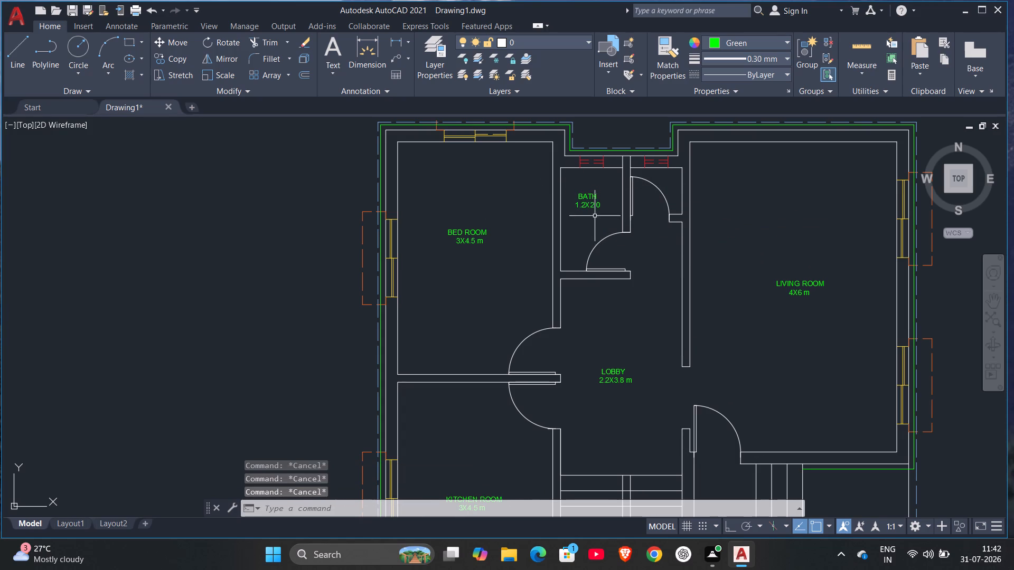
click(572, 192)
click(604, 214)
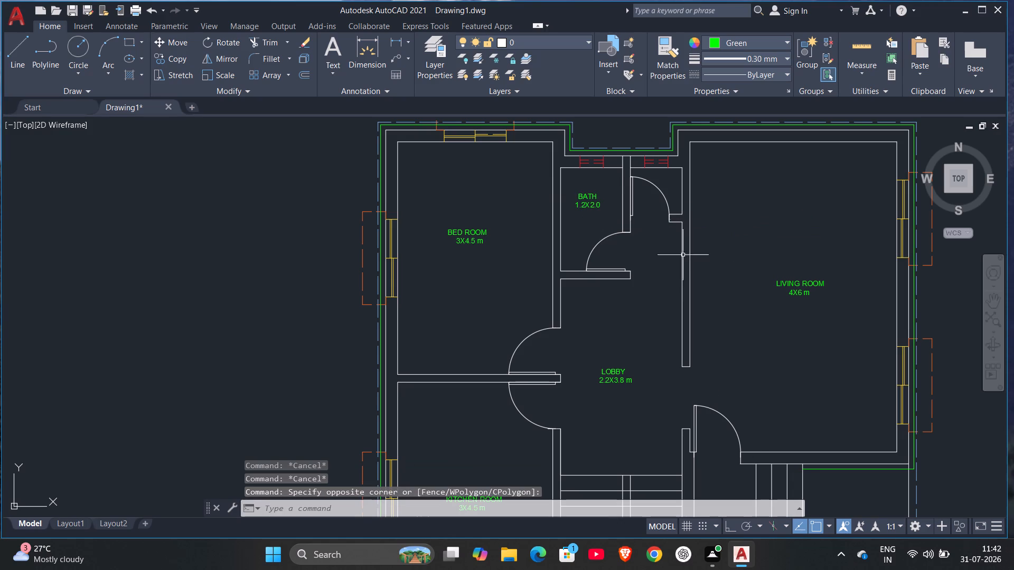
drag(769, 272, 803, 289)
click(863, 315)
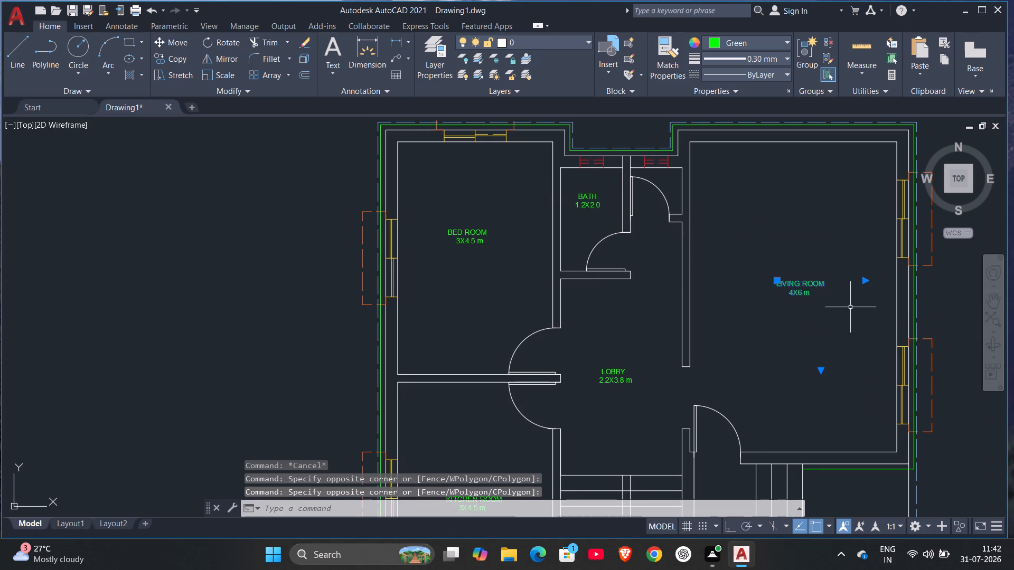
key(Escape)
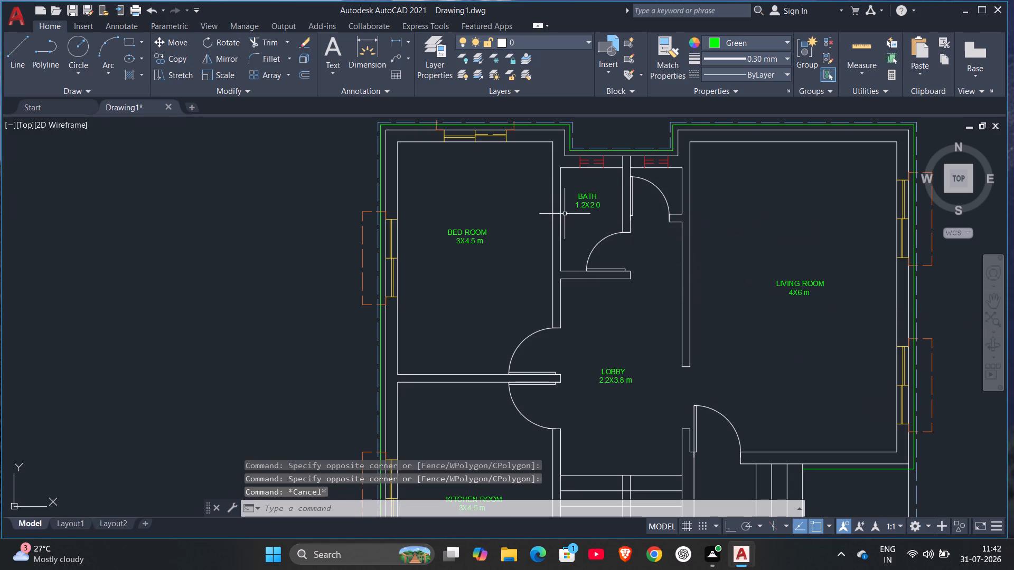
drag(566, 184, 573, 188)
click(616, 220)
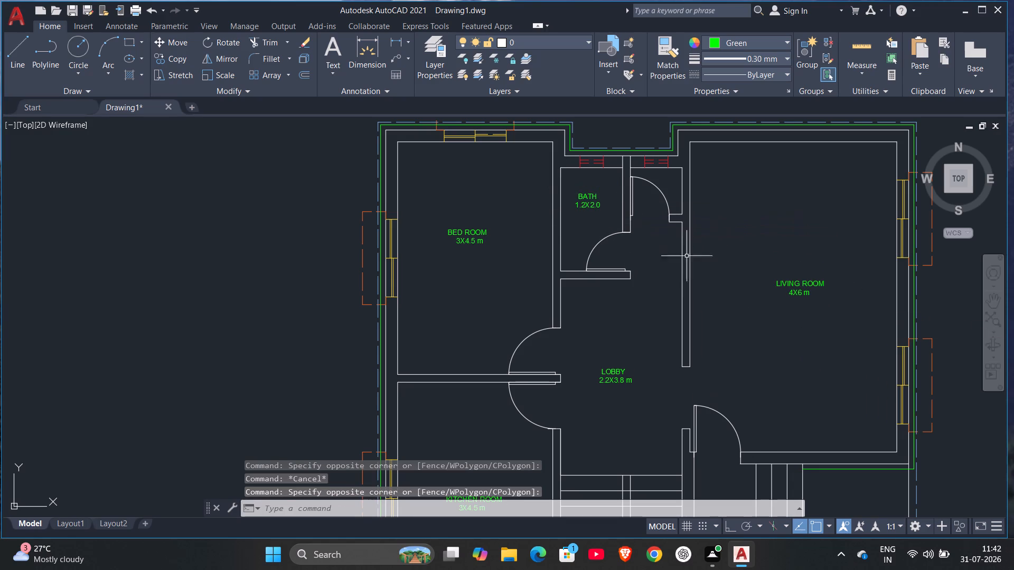
Copy the green LIVING ROOM label from the living room into the small room beside the BATH.
drag(756, 258, 766, 268)
click(845, 309)
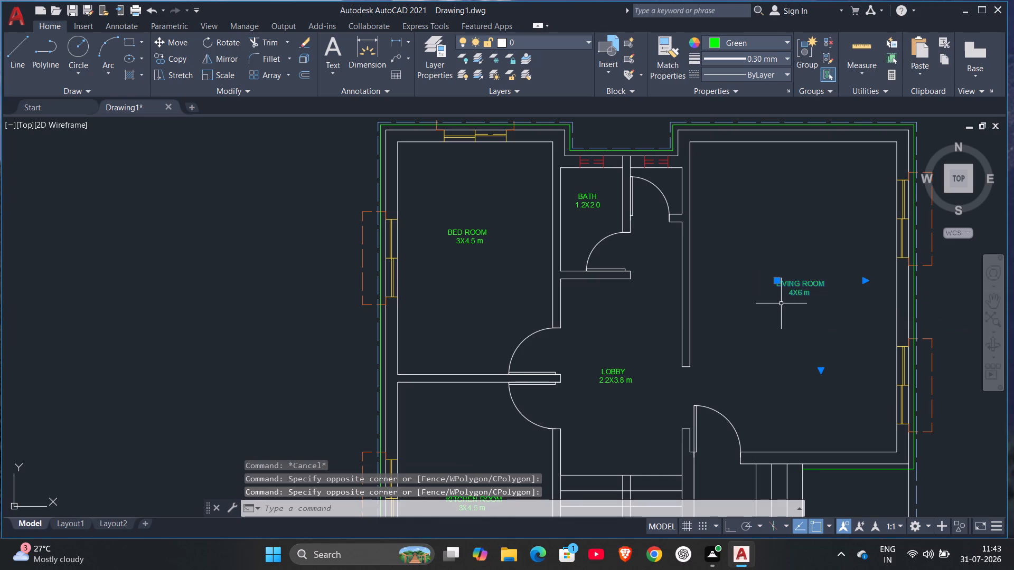
key(c)
key(o)
key(Return)
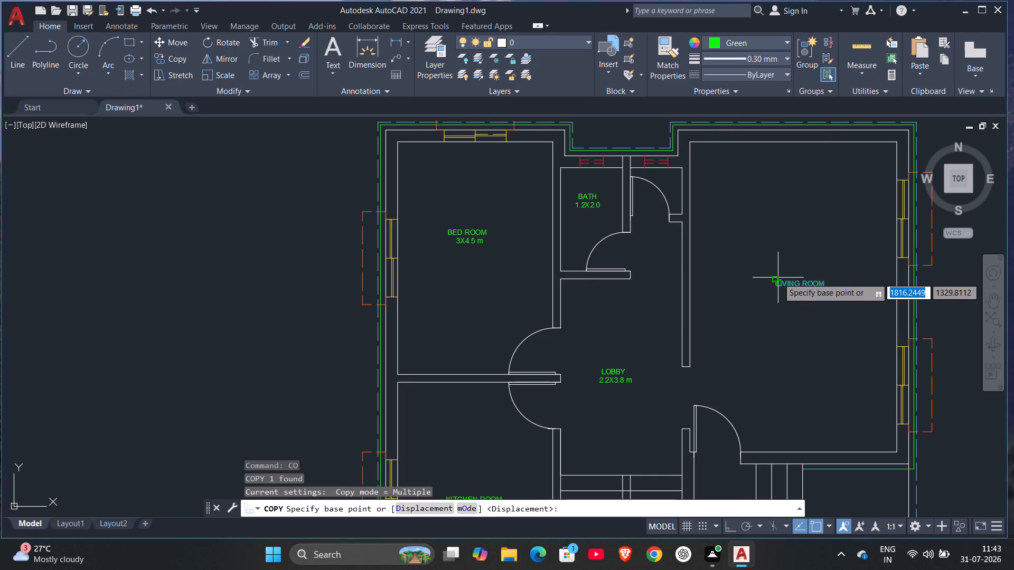
drag(778, 278, 771, 278)
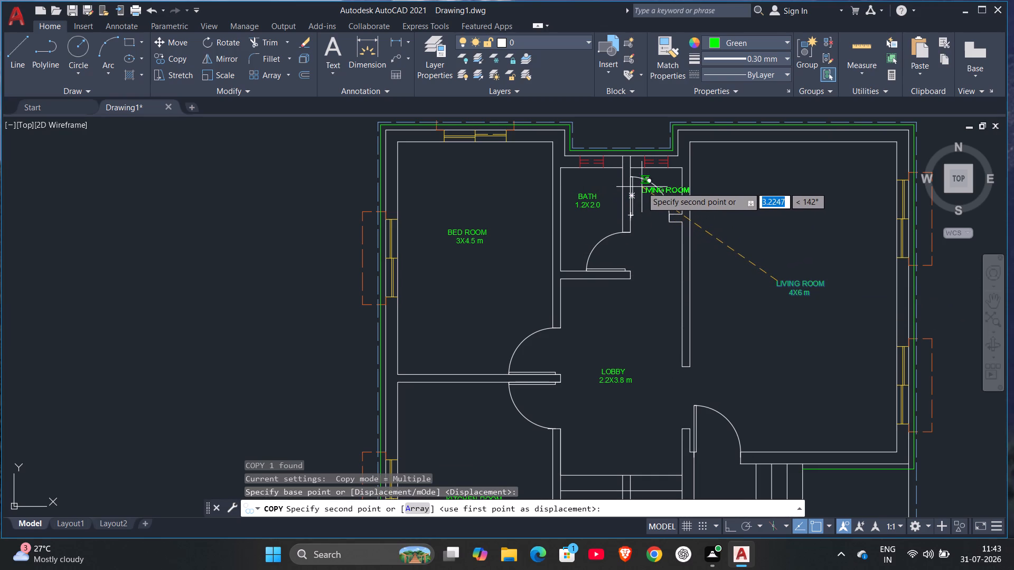
click(636, 185)
key(Escape)
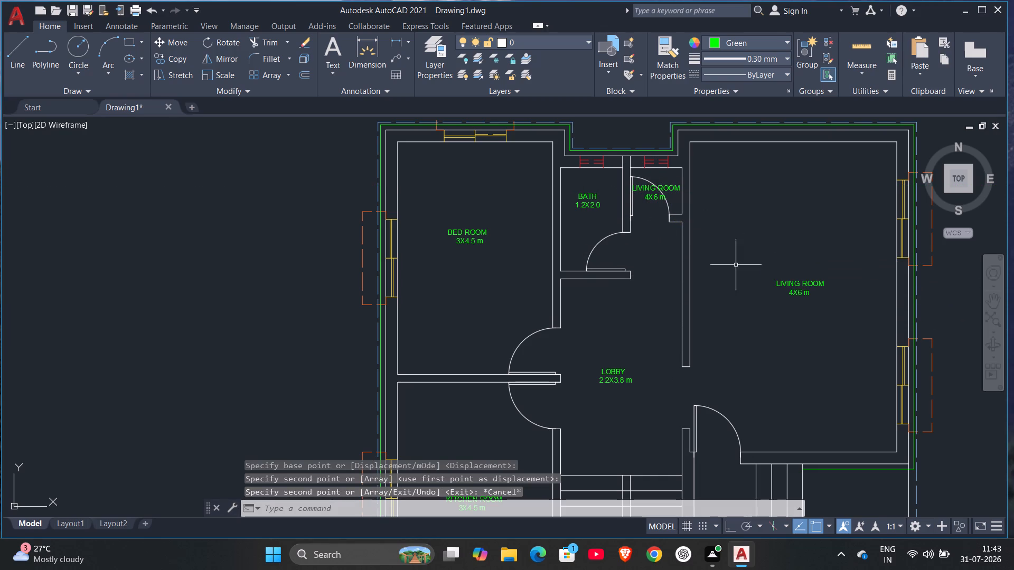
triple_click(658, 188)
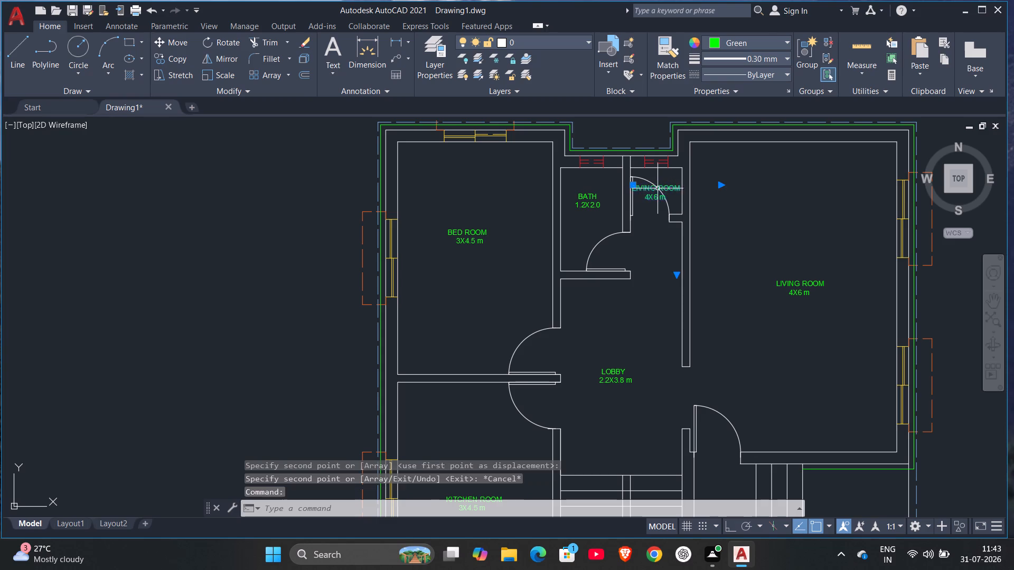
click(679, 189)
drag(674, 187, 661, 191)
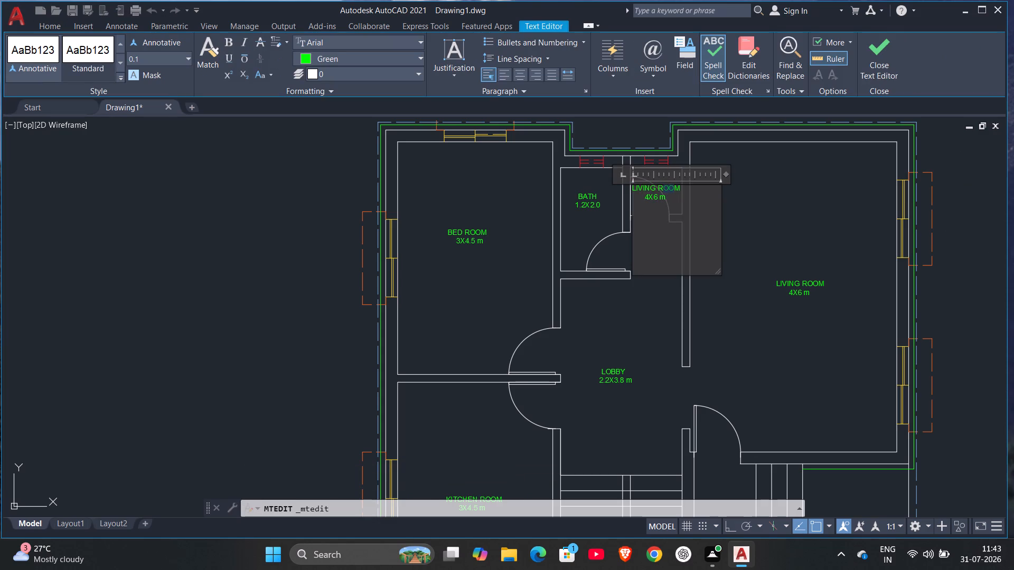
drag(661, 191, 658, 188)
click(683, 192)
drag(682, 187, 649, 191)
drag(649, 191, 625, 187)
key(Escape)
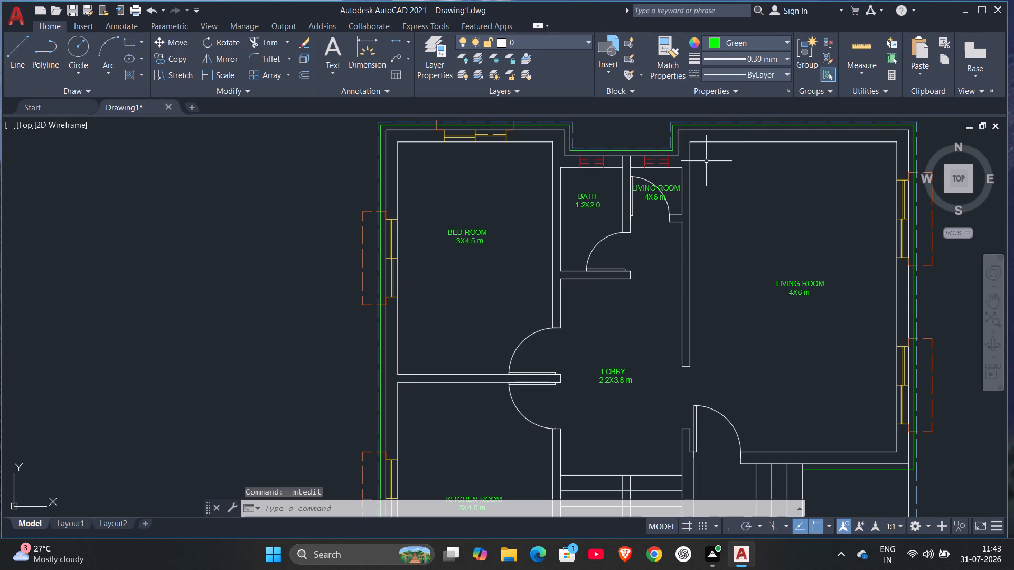
Replace the LIVING ROOM name in the small room beside the BATH with WC on its own line.
double_click(670, 190)
click(667, 187)
click(666, 184)
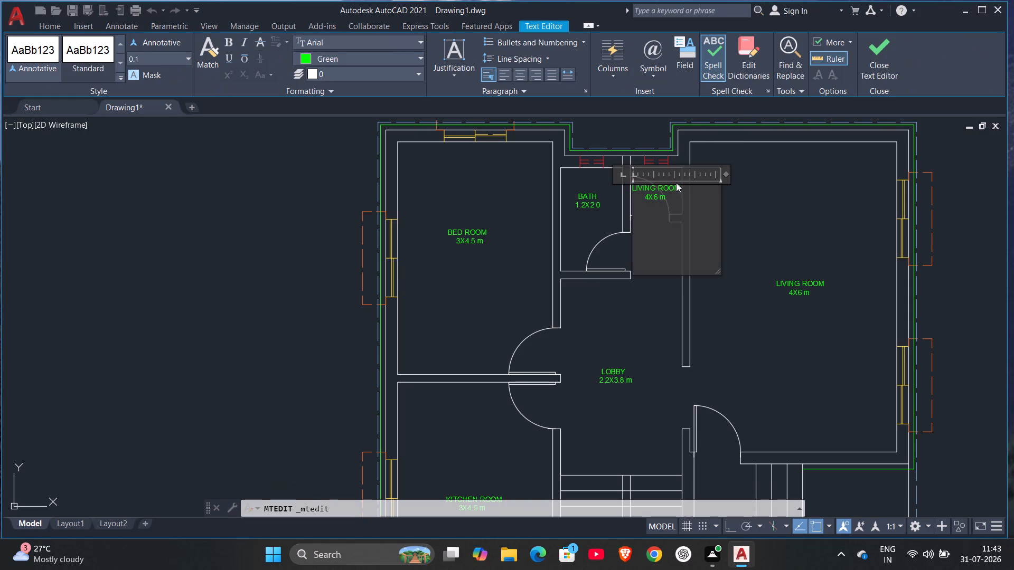
drag(683, 183, 670, 185)
drag(682, 189, 680, 188)
drag(680, 188, 625, 184)
key(BackSpace)
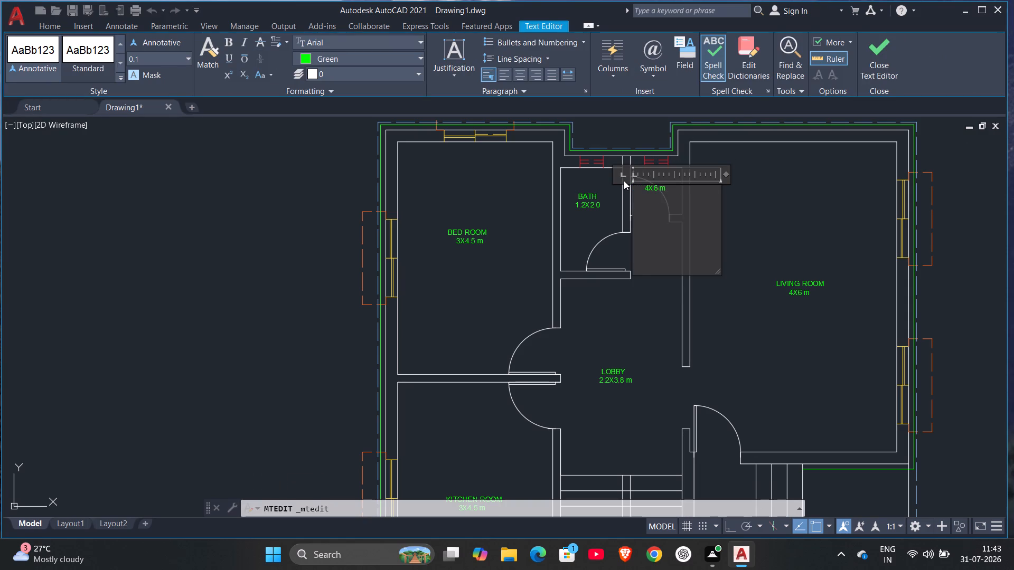
text(WC)
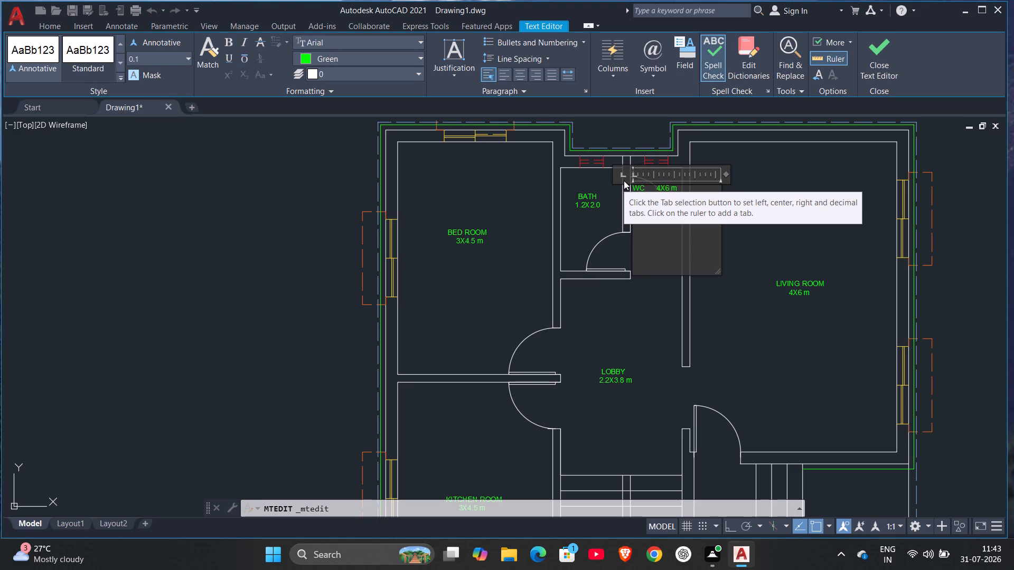
key(Return)
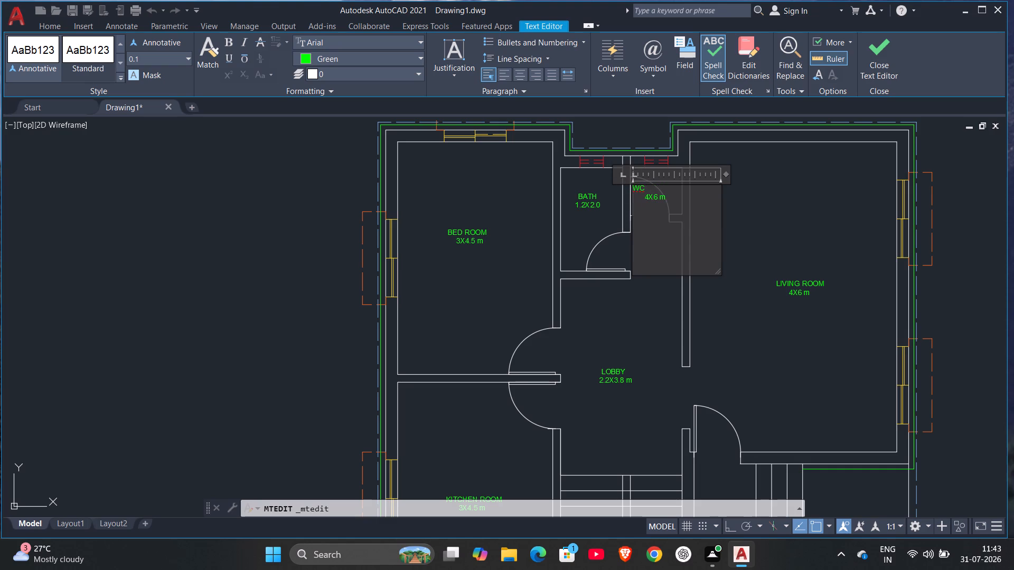
Replace the size line below the WC name with 1.0X0.9.
drag(668, 197, 632, 194)
key(BackSpace)
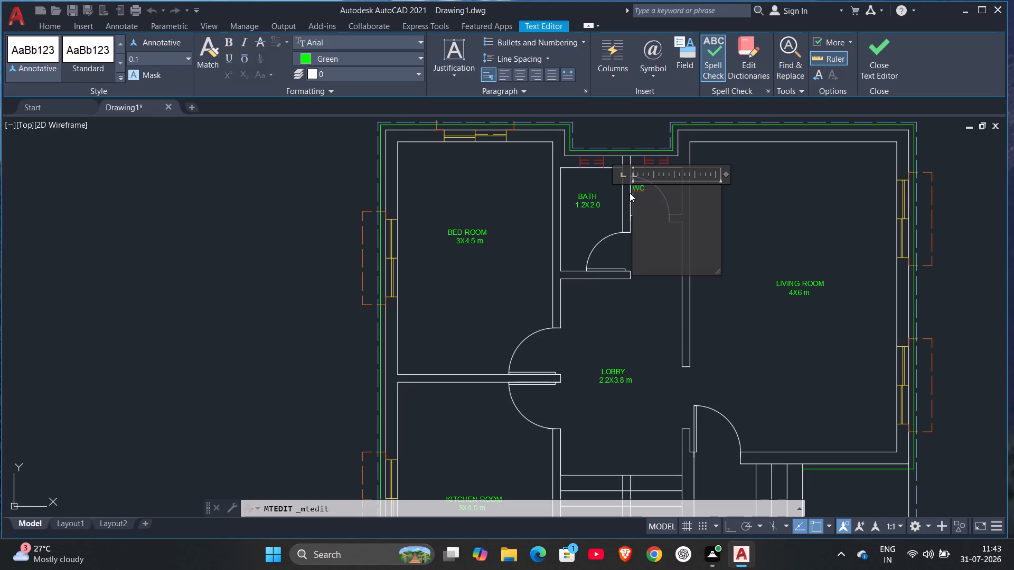
text(1.0)
key(x)
text(0.9)
Indent the WC name by two spaces above its size line and finish editing the label.
key(Left)
key(Left)
key(Left)
key(Left)
key(Left)
key(Left)
key(Left)
key(Left)
key(Left)
key(Left)
key(Left)
key(space)
key(space)
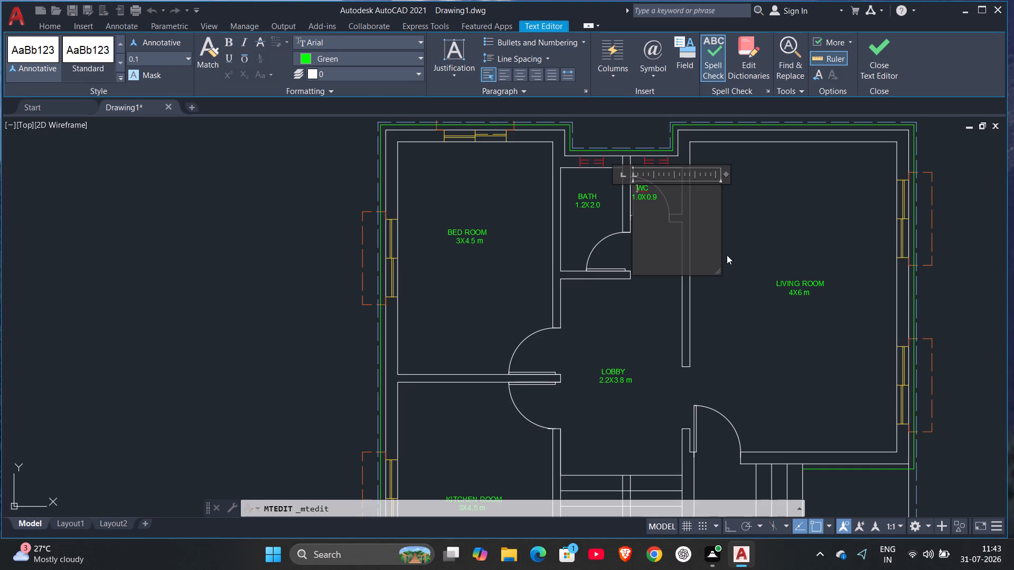
click(748, 241)
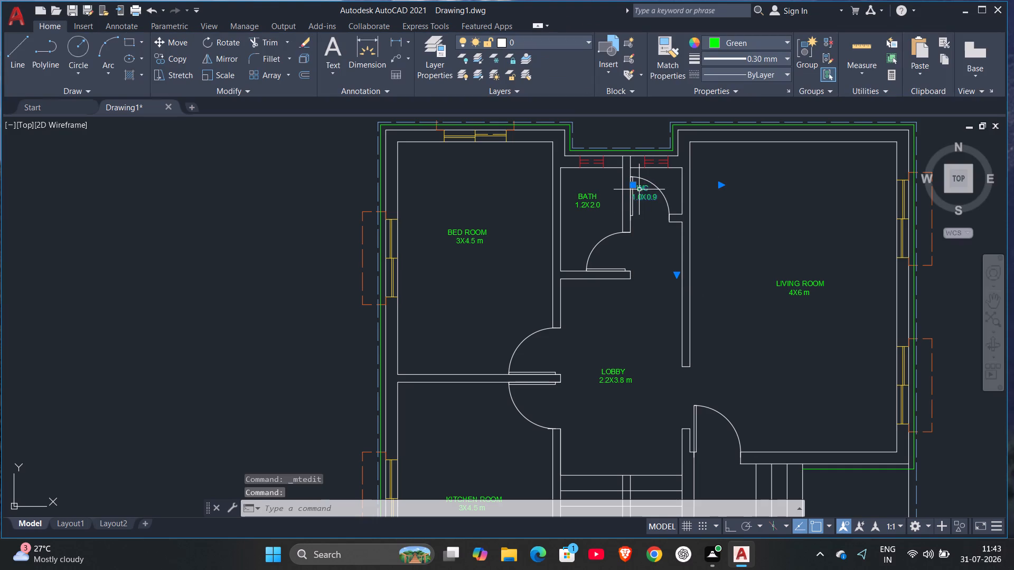
Move the WC label slightly upward inside its small room.
click(639, 189)
drag(634, 183, 640, 179)
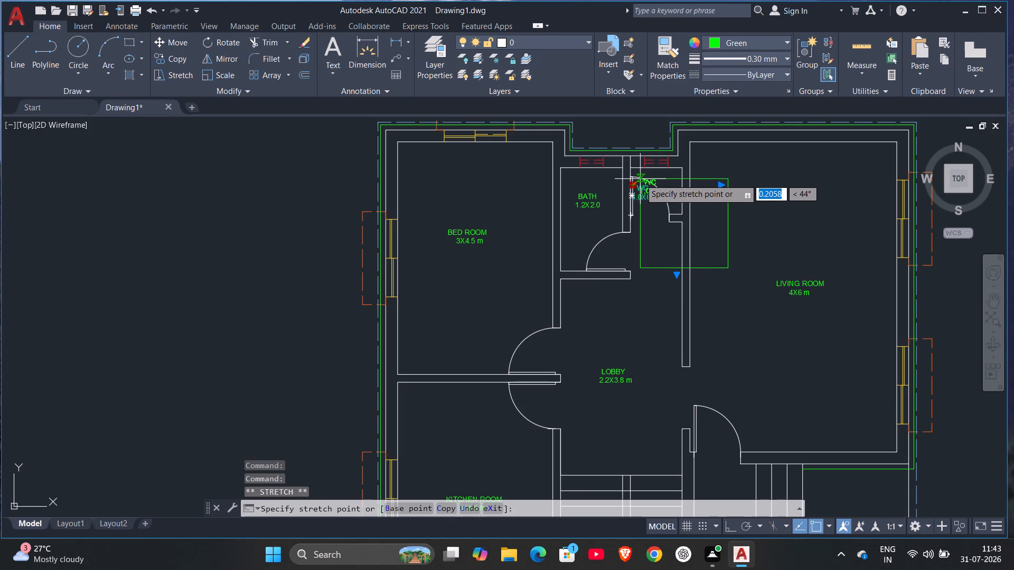
drag(640, 179, 639, 176)
click(639, 176)
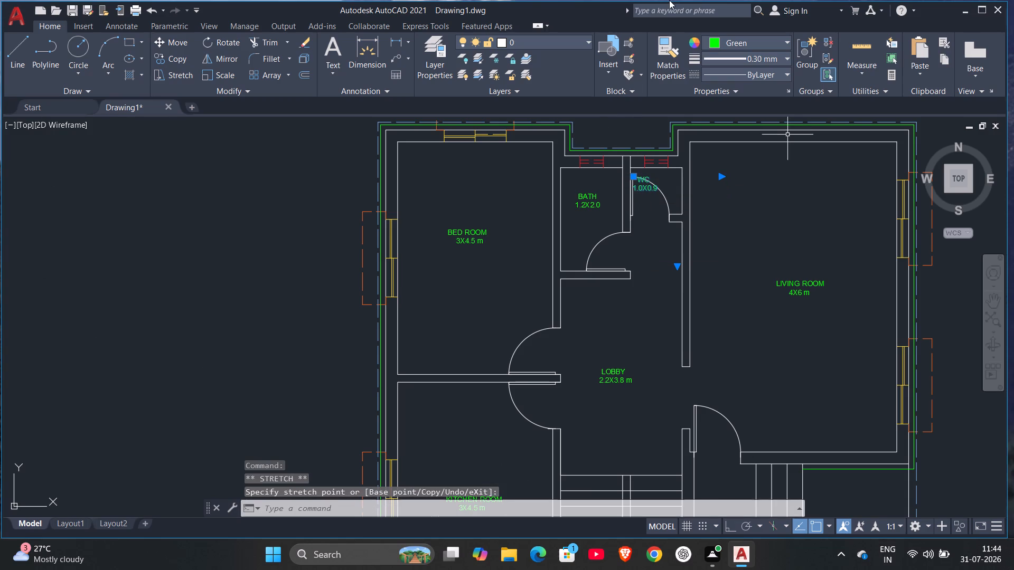
drag(636, 157, 639, 175)
key(Escape)
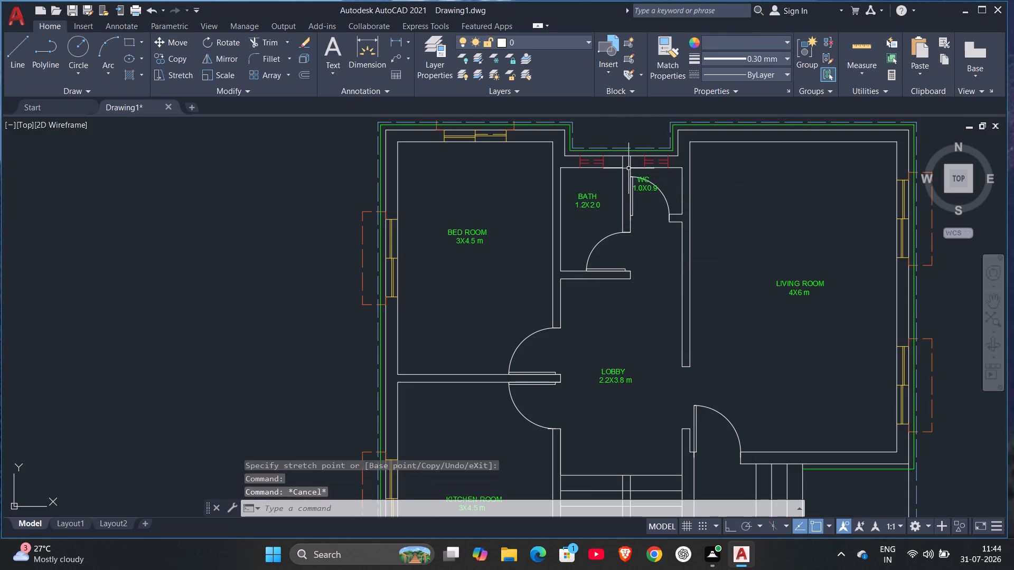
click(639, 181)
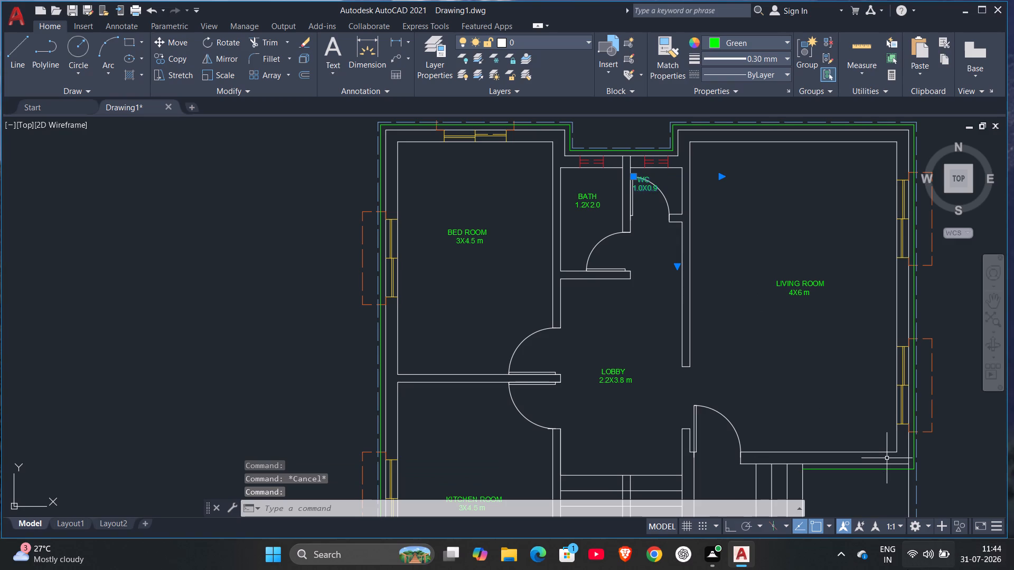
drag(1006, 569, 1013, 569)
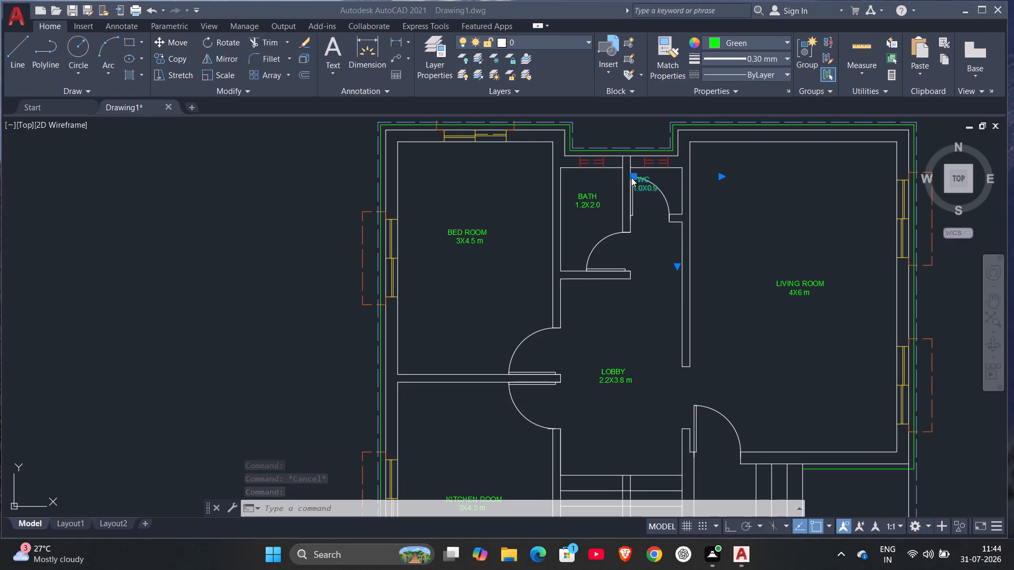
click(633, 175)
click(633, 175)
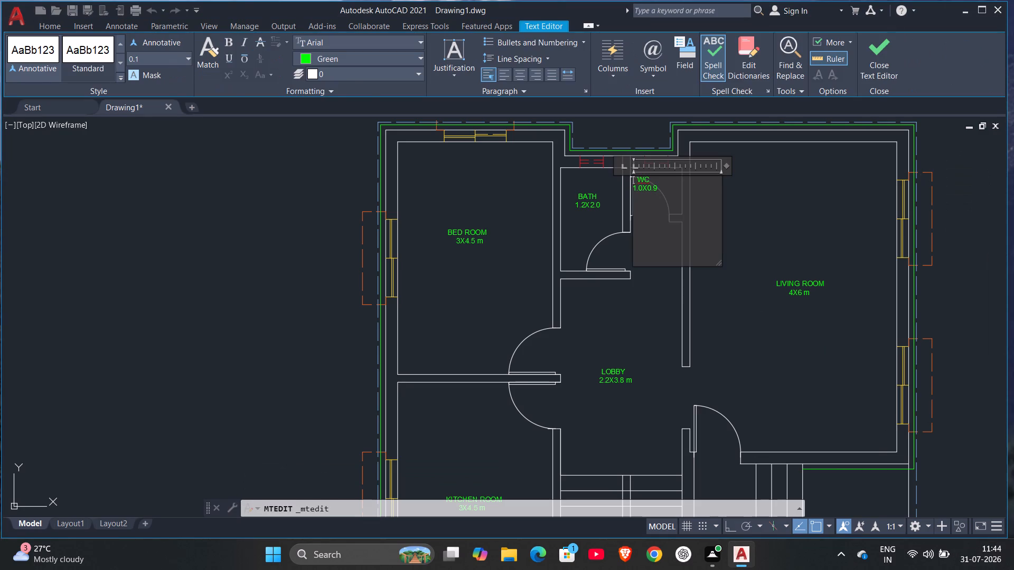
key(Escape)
Shift the WC label away from the BATH wall towards the middle of the small room's width.
click(646, 187)
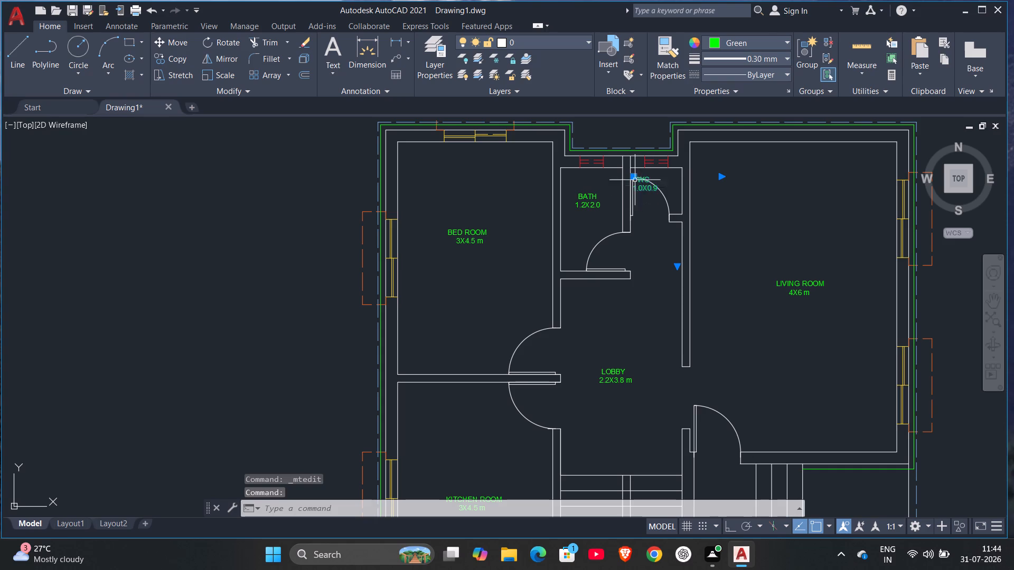
drag(634, 179, 640, 176)
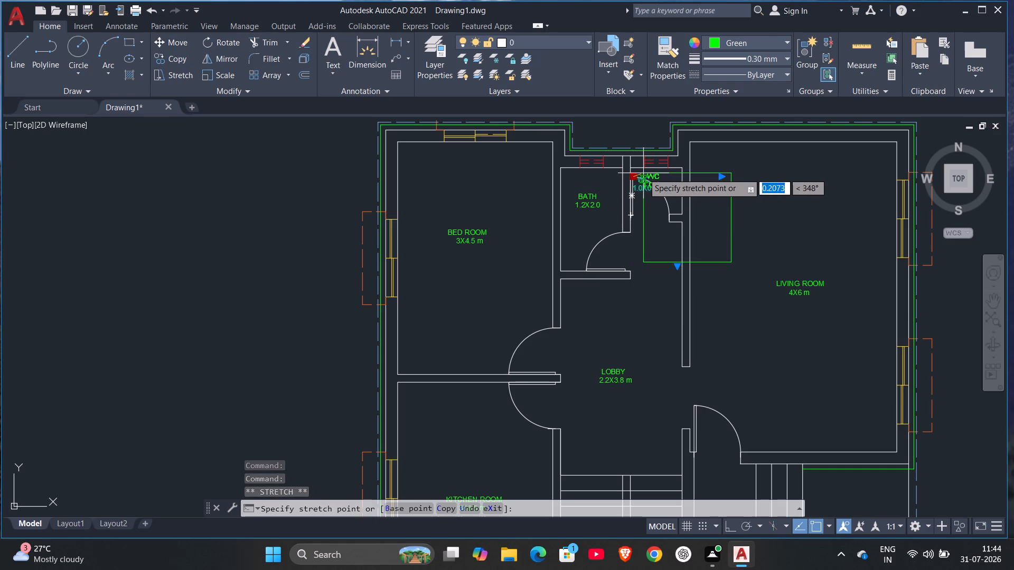
click(643, 173)
key(Escape)
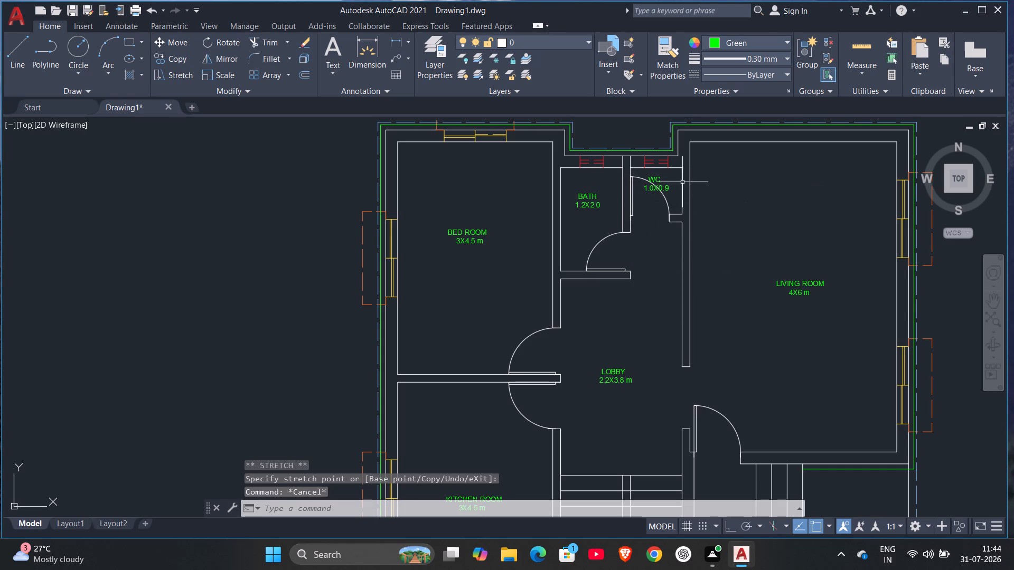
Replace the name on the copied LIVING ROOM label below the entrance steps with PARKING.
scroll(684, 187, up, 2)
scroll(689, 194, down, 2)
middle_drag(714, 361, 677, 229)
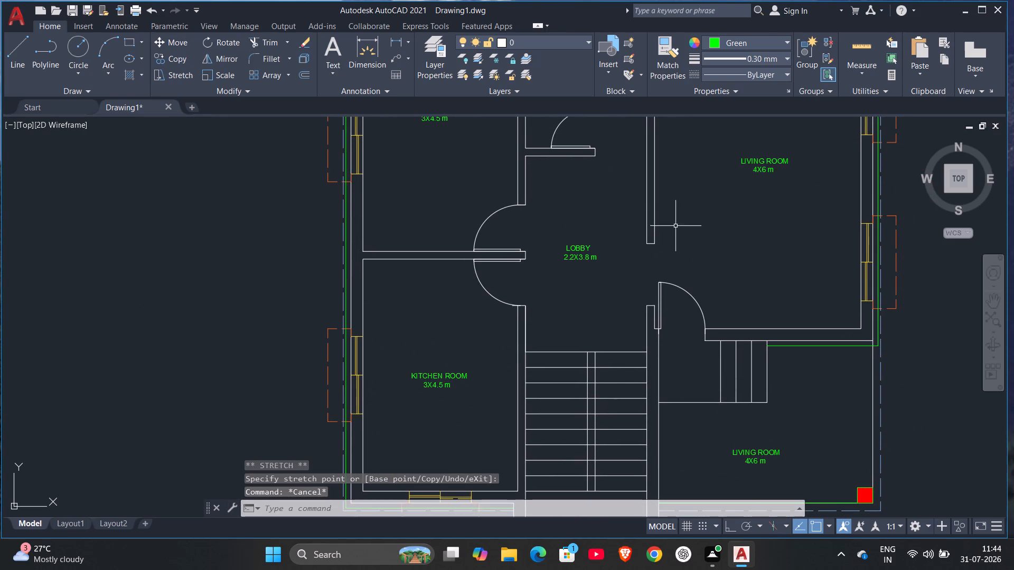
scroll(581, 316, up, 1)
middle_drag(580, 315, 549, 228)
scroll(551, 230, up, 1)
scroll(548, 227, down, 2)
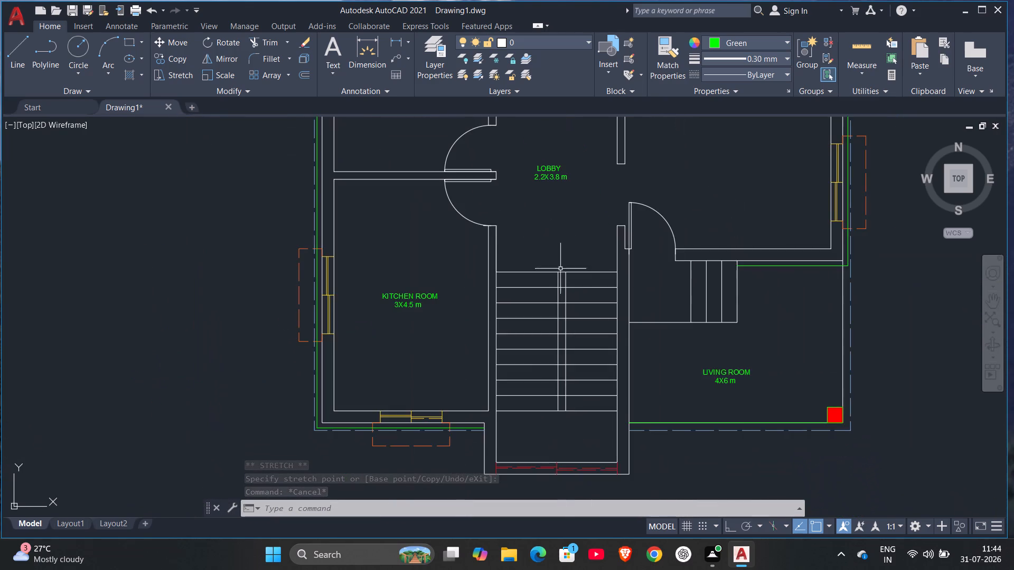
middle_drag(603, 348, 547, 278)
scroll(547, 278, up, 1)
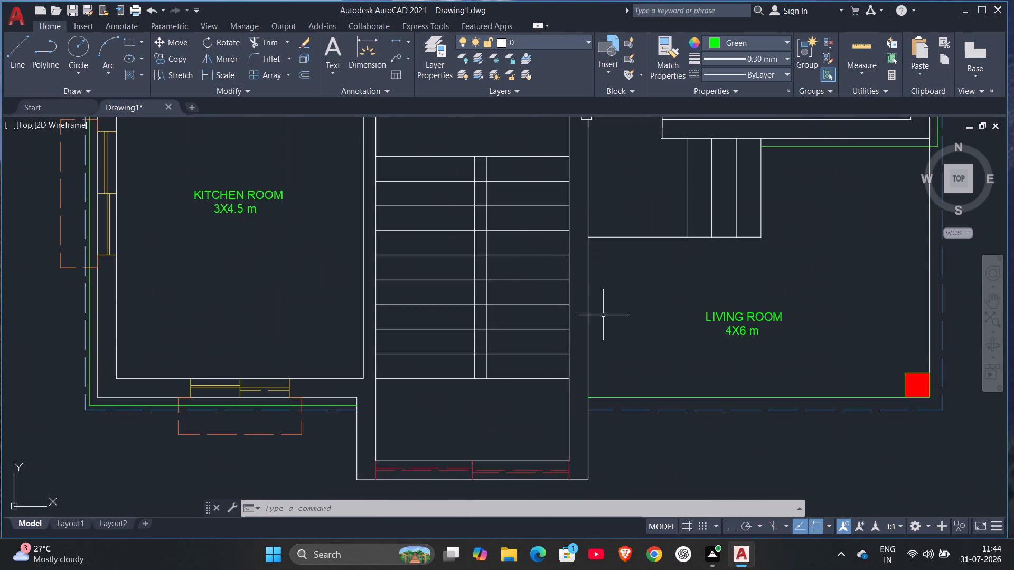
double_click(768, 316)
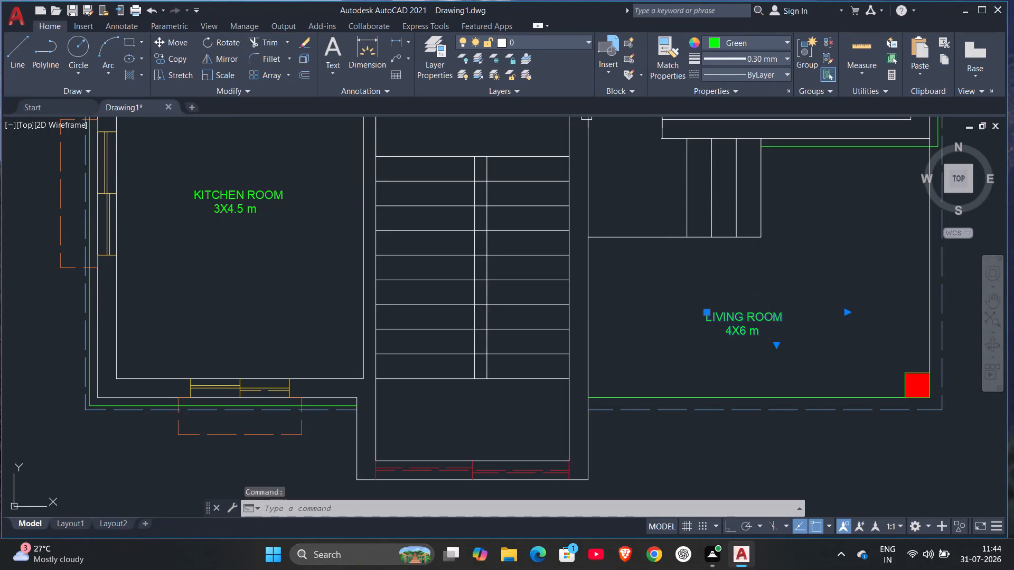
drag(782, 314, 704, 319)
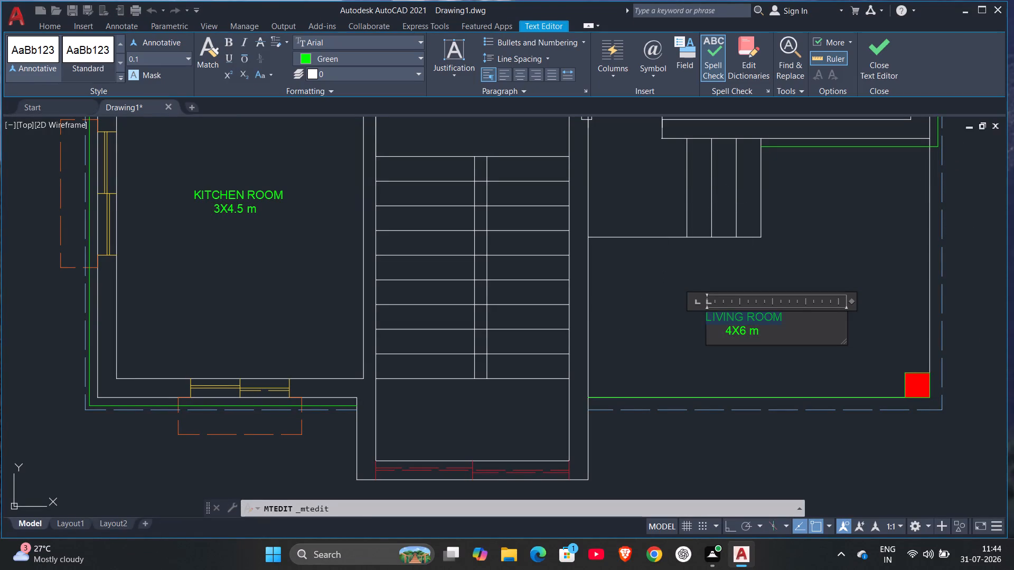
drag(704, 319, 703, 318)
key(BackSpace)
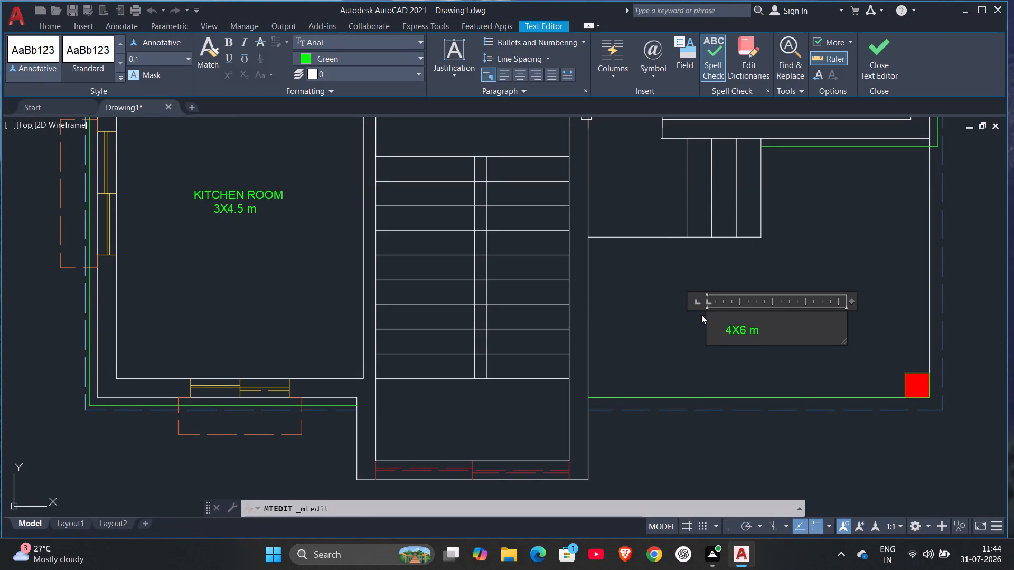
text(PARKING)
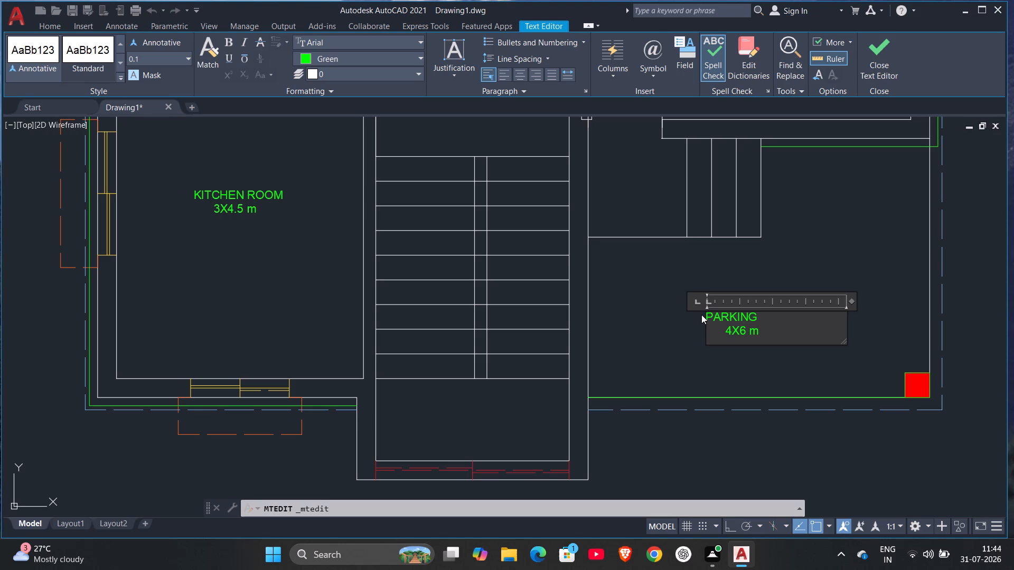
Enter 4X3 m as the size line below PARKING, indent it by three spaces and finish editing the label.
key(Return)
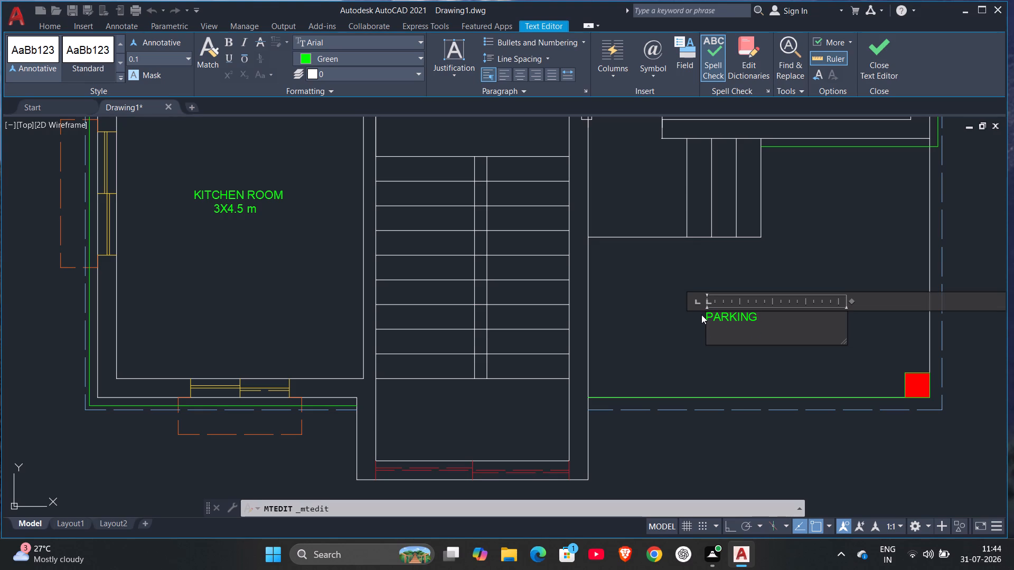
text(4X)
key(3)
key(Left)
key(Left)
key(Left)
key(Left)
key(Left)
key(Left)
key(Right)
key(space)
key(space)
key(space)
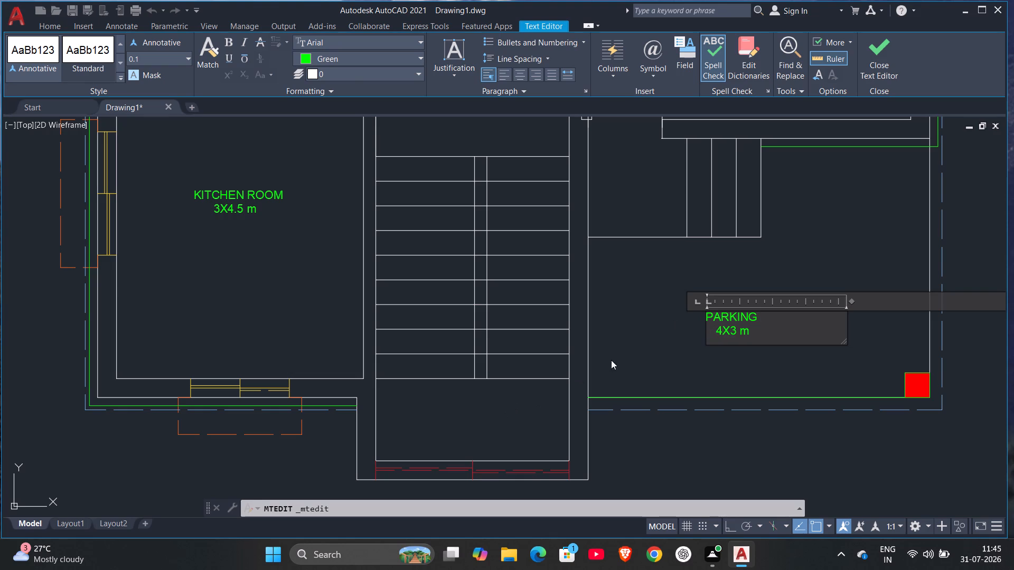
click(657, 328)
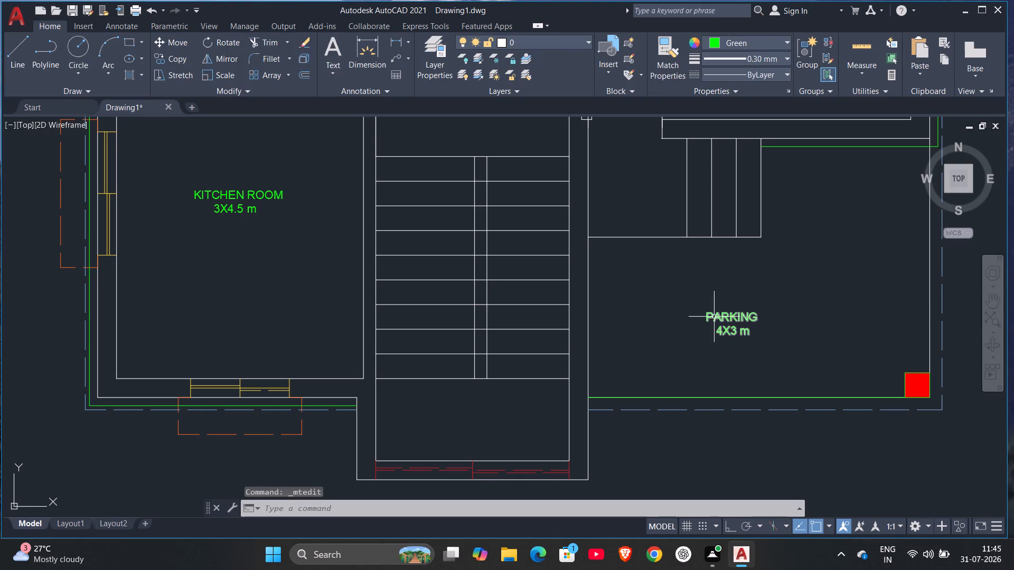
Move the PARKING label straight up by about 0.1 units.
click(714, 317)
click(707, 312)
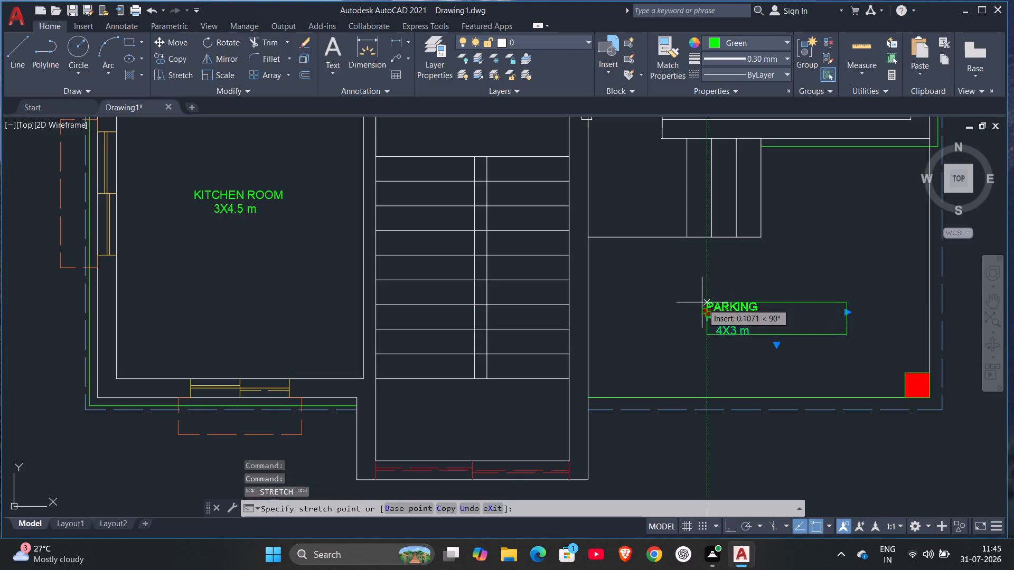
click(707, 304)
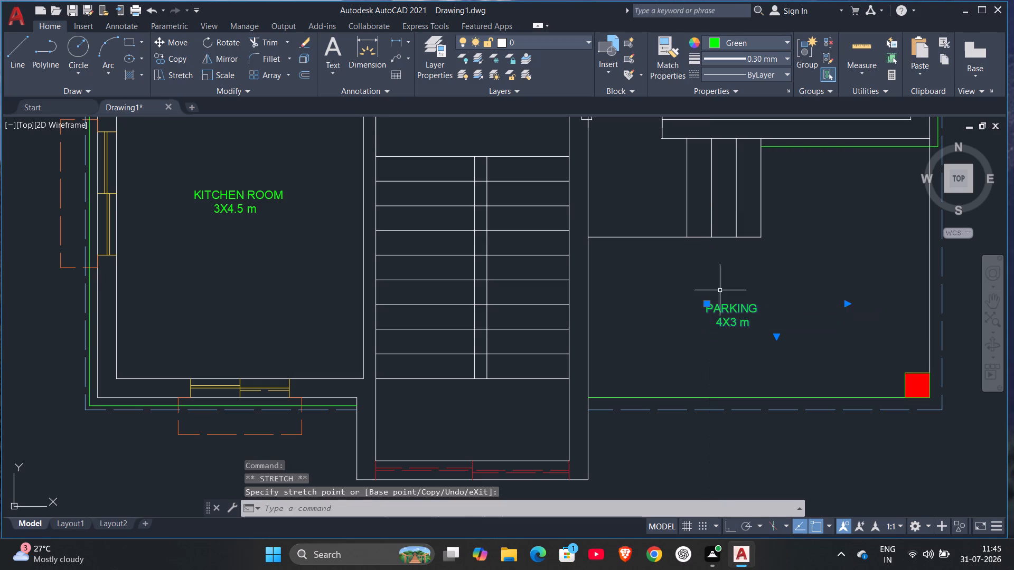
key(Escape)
Review the room names and sizes across the floor plan.
scroll(563, 342, down, 2)
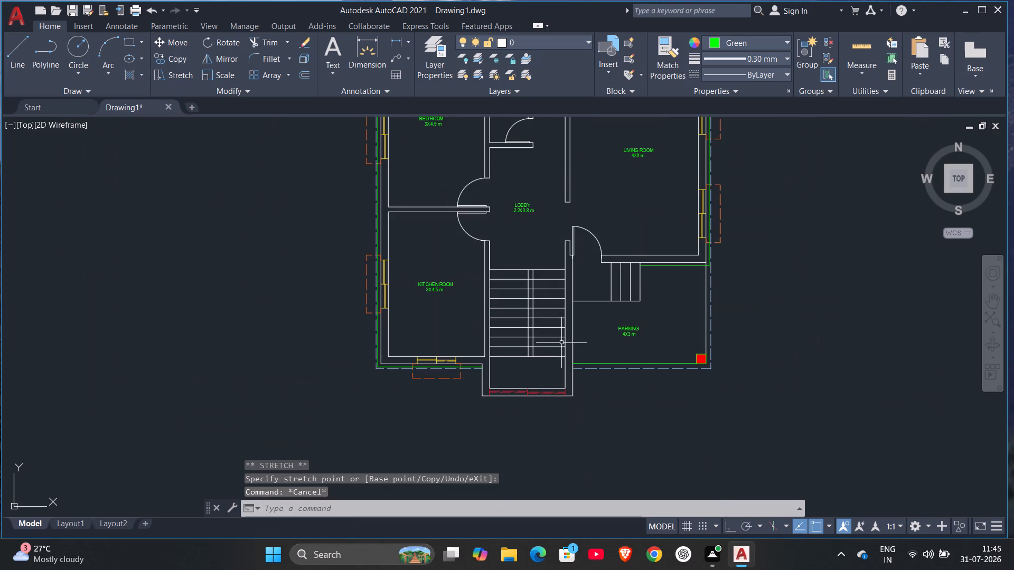
scroll(561, 343, up, 1)
middle_drag(561, 343, 561, 337)
scroll(561, 337, up, 2)
scroll(561, 337, down, 3)
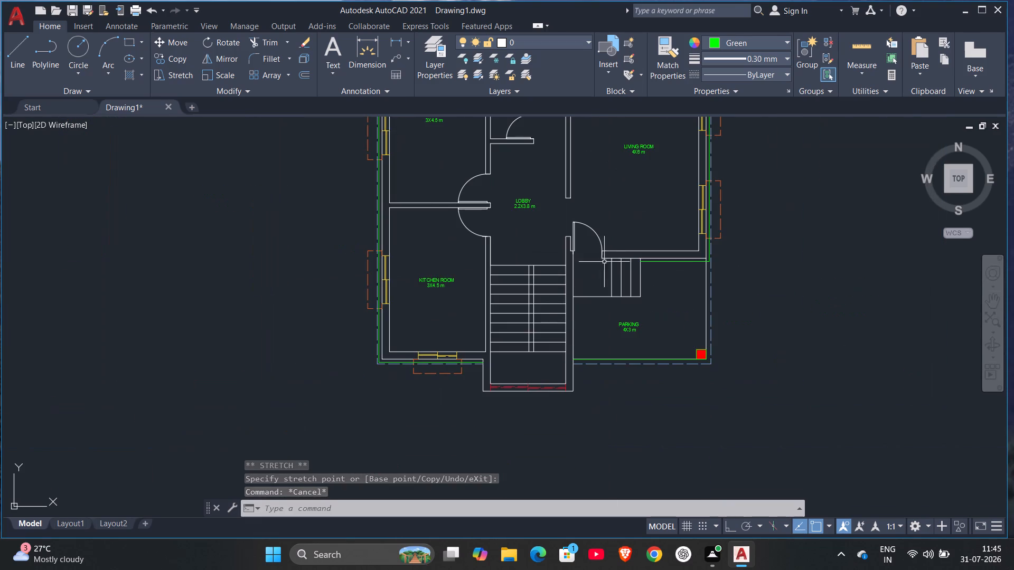
scroll(614, 189, up, 2)
middle_drag(614, 190, 640, 236)
scroll(639, 236, down, 3)
scroll(652, 221, up, 2)
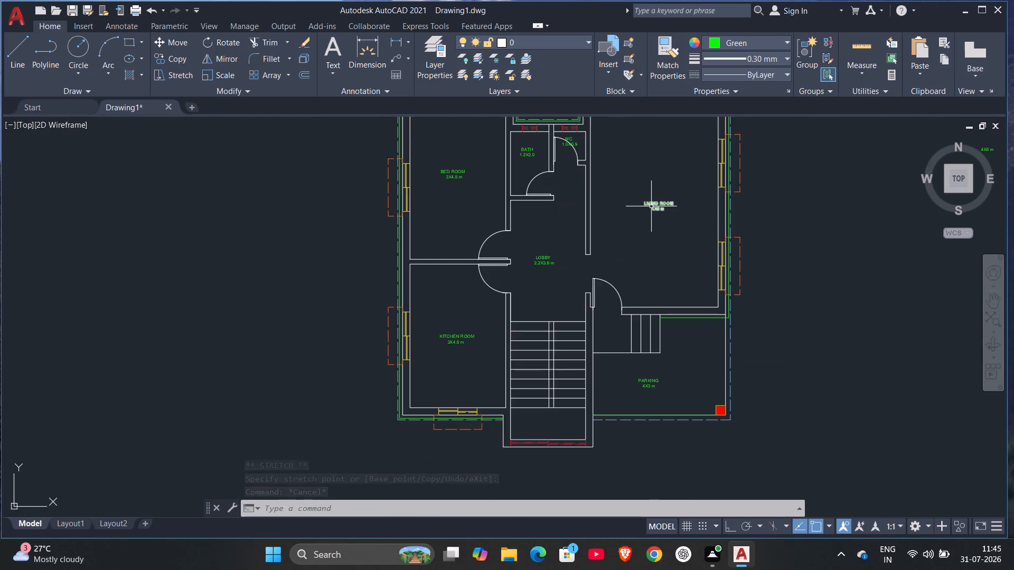
scroll(651, 206, up, 2)
scroll(651, 206, down, 2)
middle_drag(651, 206, 652, 297)
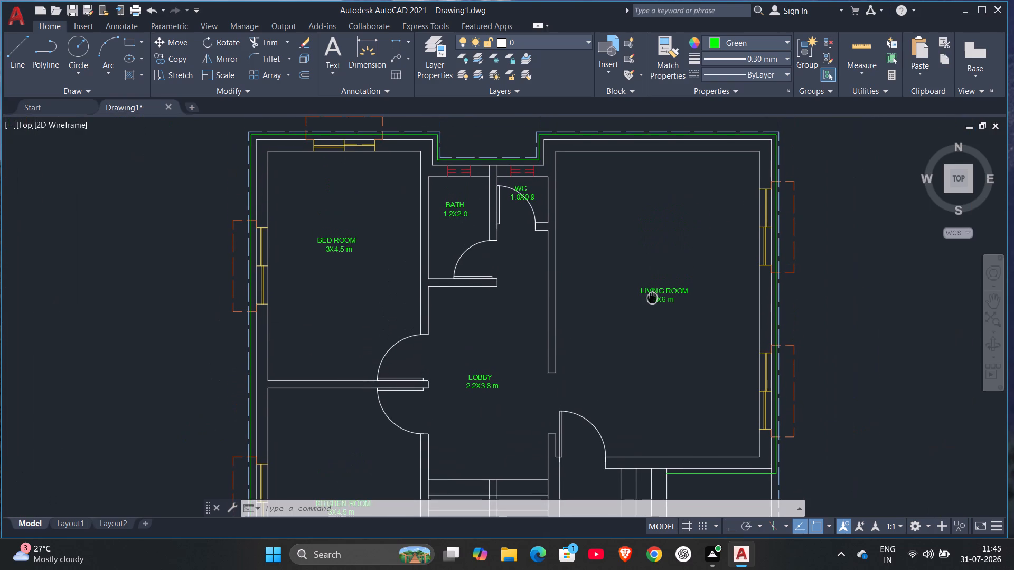
middle_drag(652, 297, 652, 293)
Erase the two stray 4X6 m texts lying outside the house plan.
scroll(646, 277, down, 2)
middle_drag(695, 296, 533, 278)
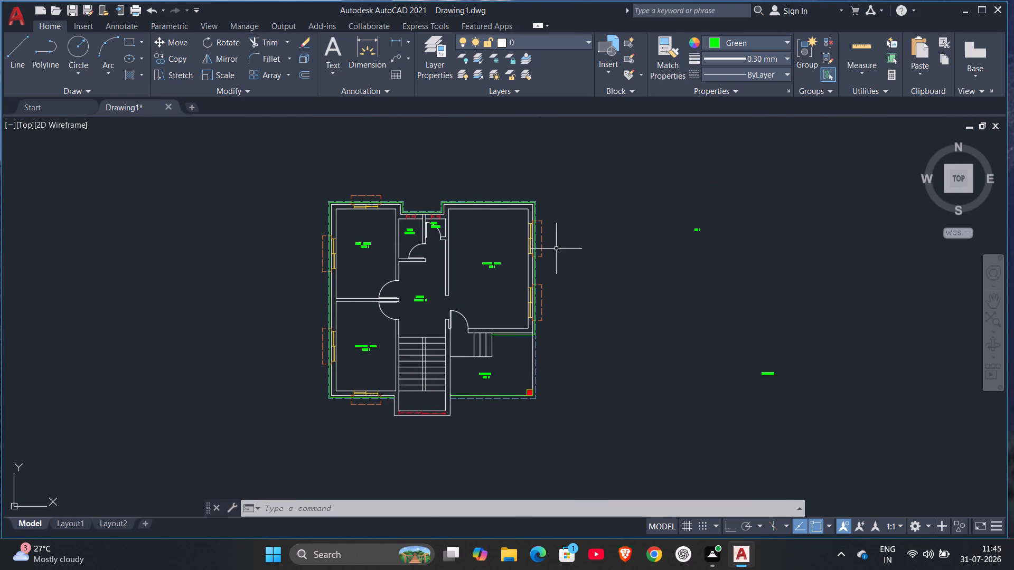
drag(660, 178, 771, 293)
click(880, 431)
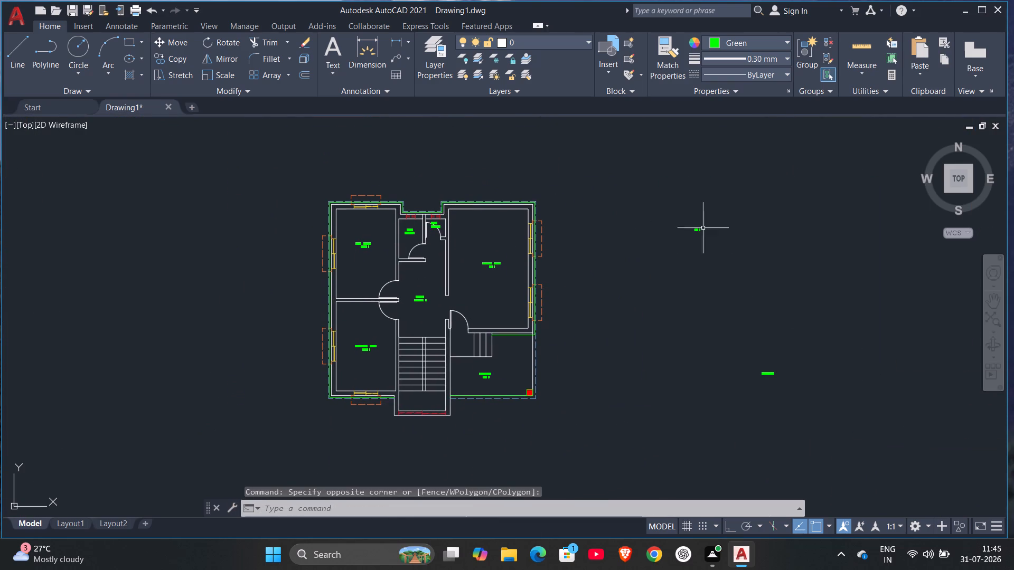
scroll(710, 242, up, 3)
drag(604, 166, 675, 211)
click(693, 224)
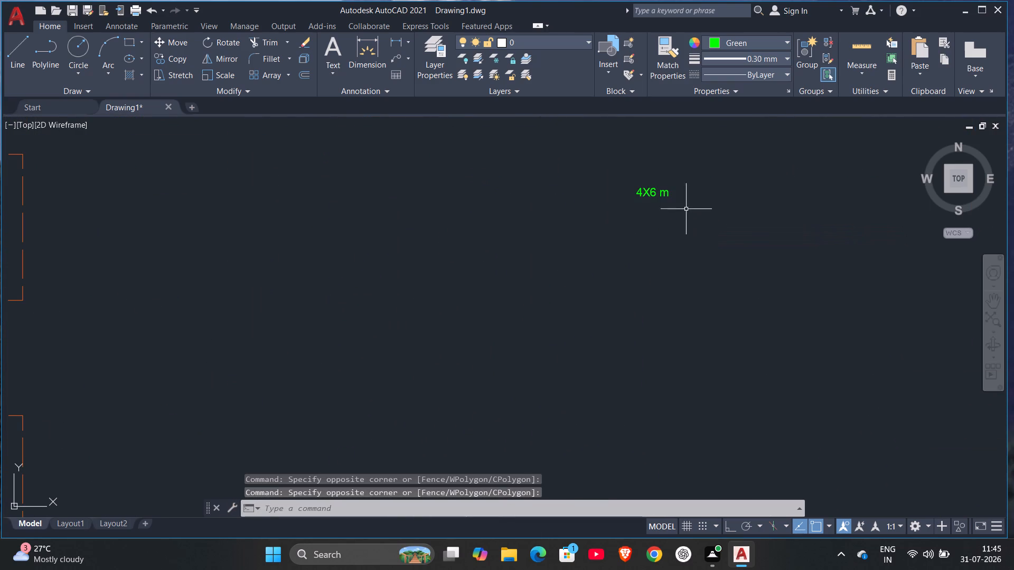
click(660, 189)
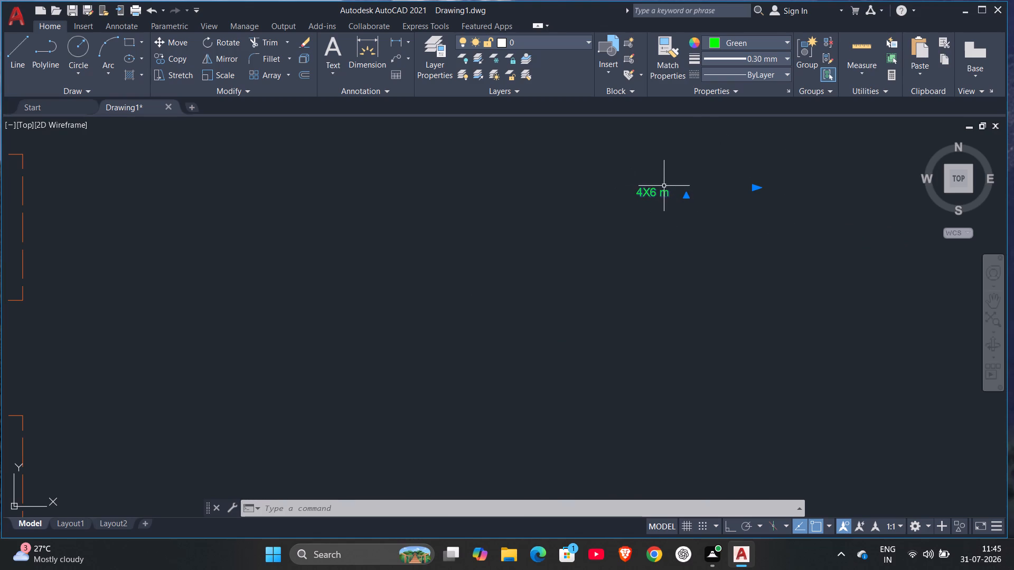
key(Delete)
scroll(669, 362, down, 5)
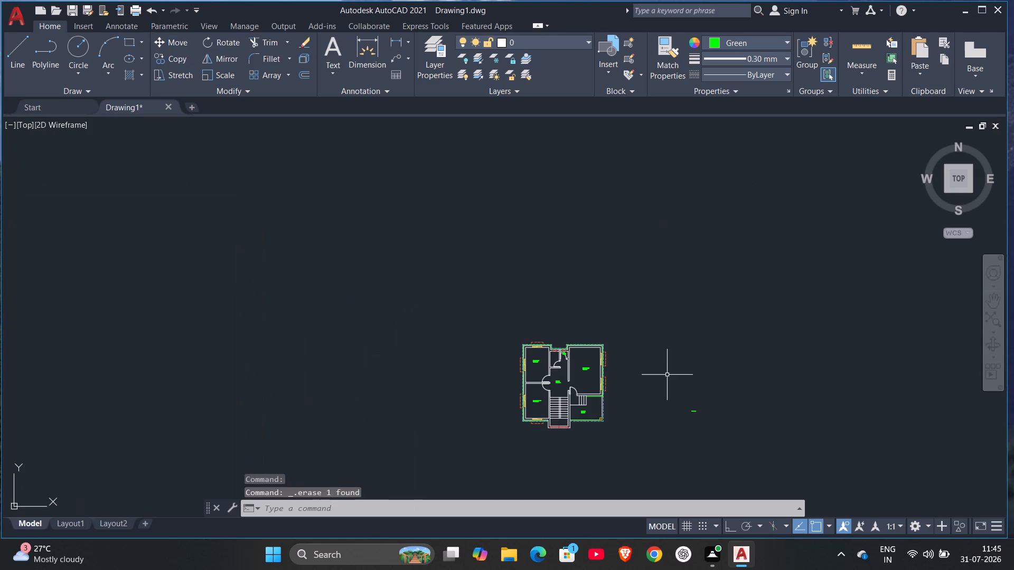
scroll(674, 429, up, 4)
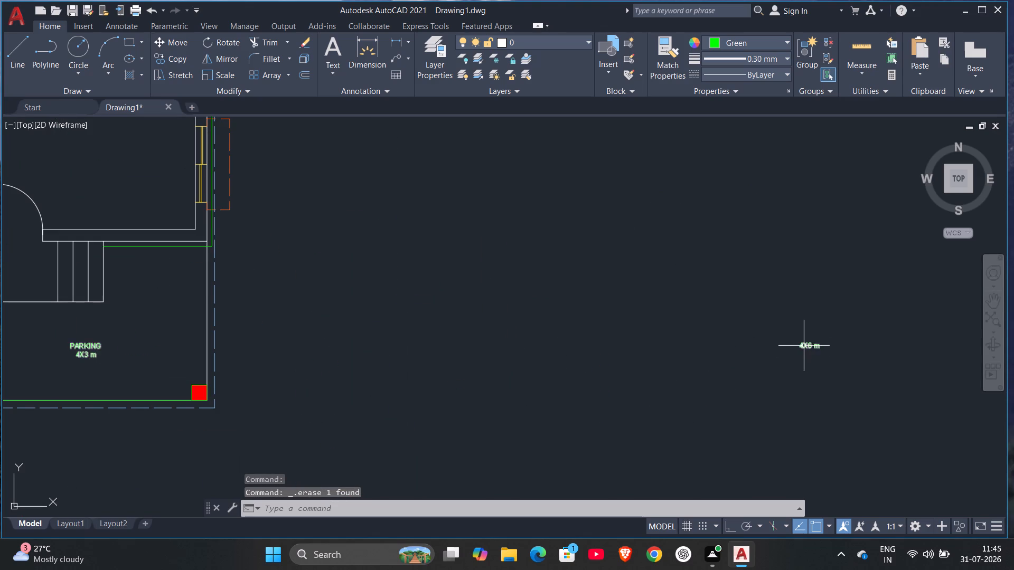
click(803, 346)
key(Delete)
Copy the LIVING ROOM 4X6 m label down into the open parking area beside the entrance steps.
scroll(799, 357, down, 2)
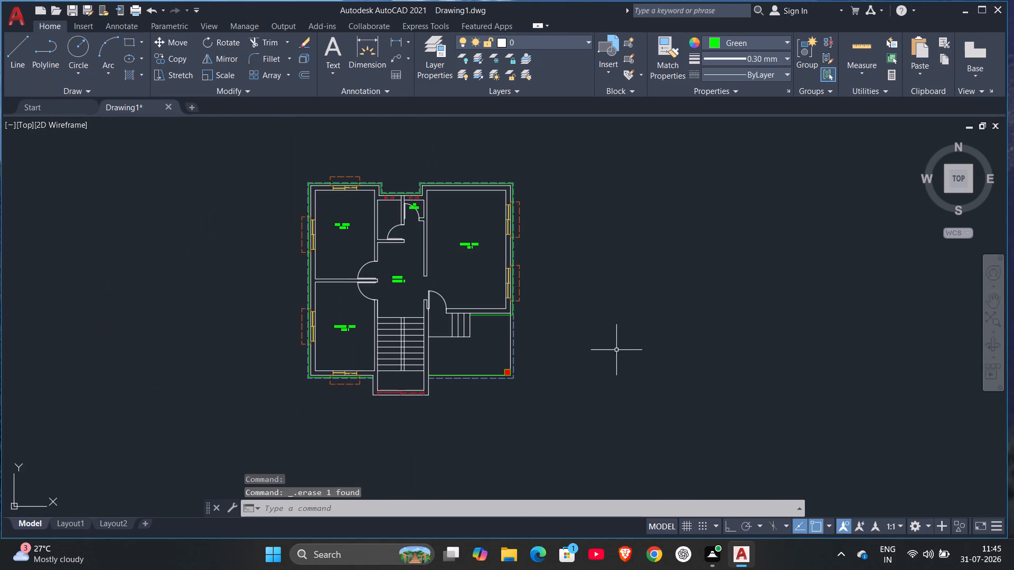
middle_drag(574, 321, 818, 327)
scroll(809, 325, up, 2)
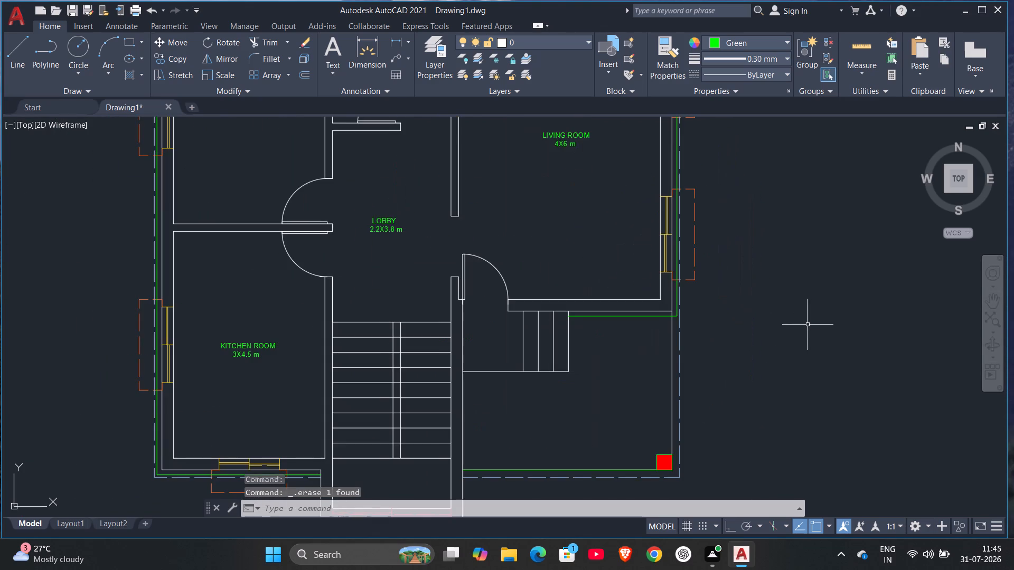
middle_drag(807, 325, 914, 321)
scroll(914, 320, down, 2)
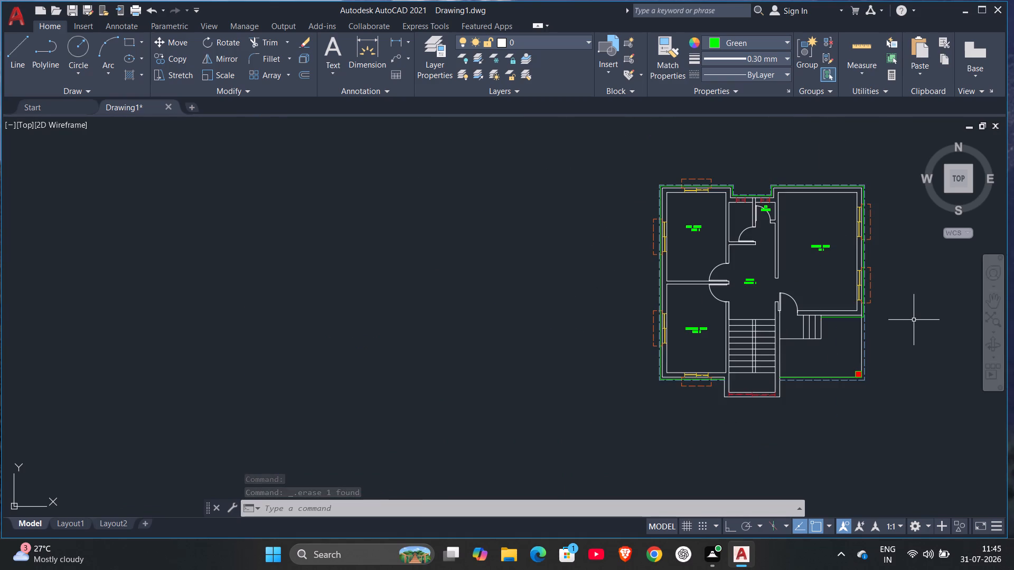
scroll(876, 306, up, 2)
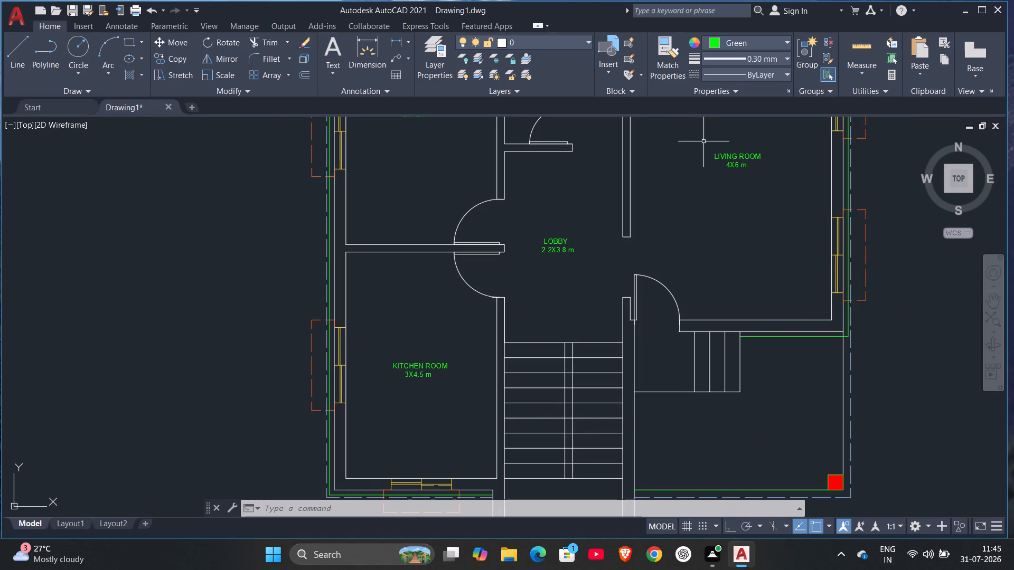
drag(709, 147, 745, 161)
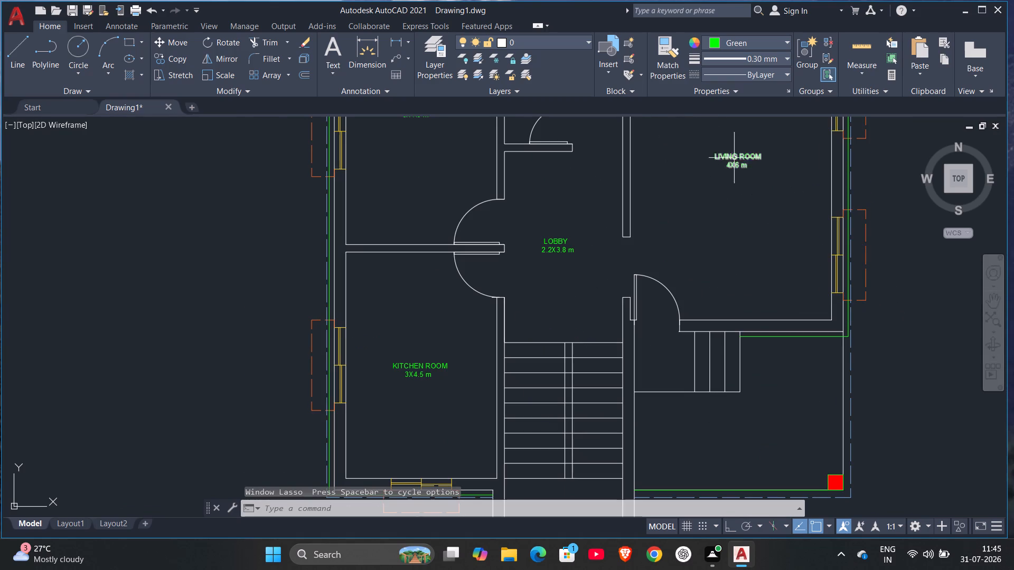
drag(708, 143, 724, 158)
click(775, 186)
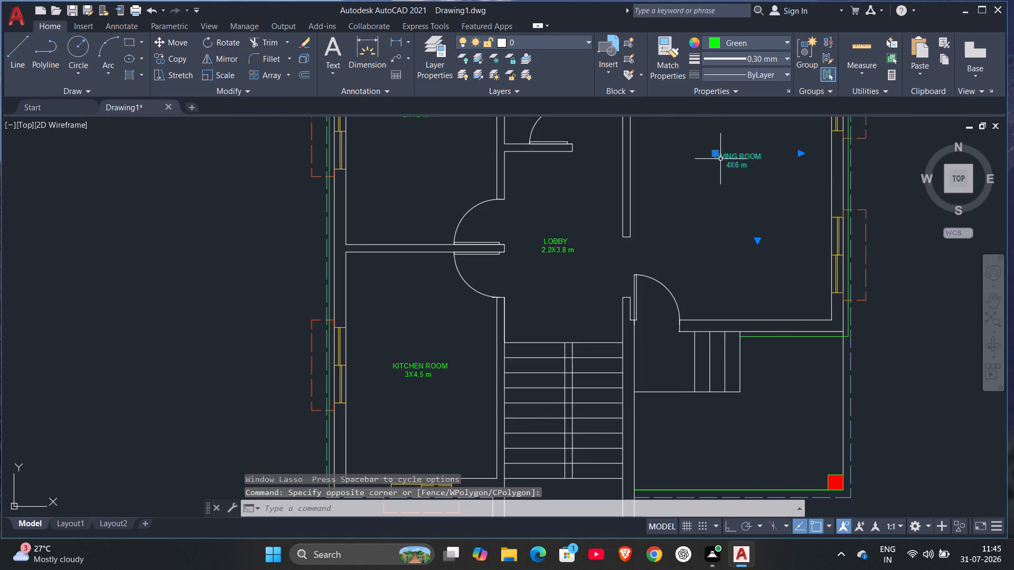
text(co)
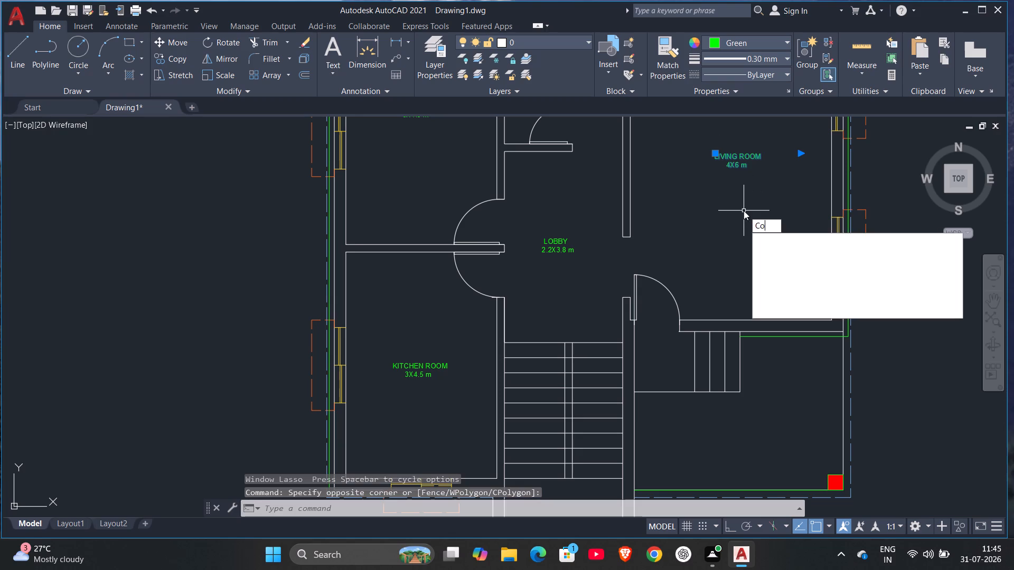
key(Return)
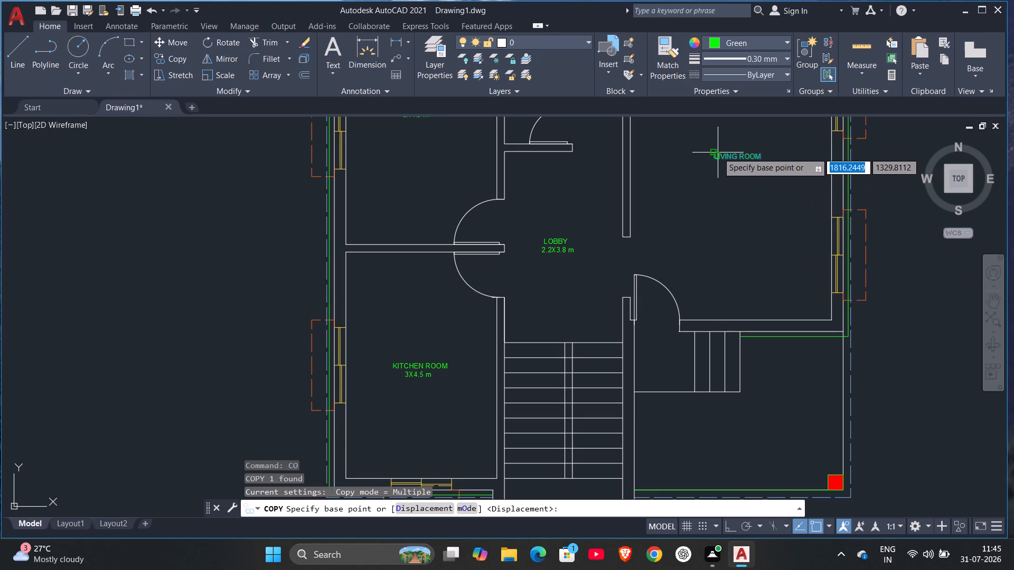
scroll(717, 153, up, 3)
click(707, 151)
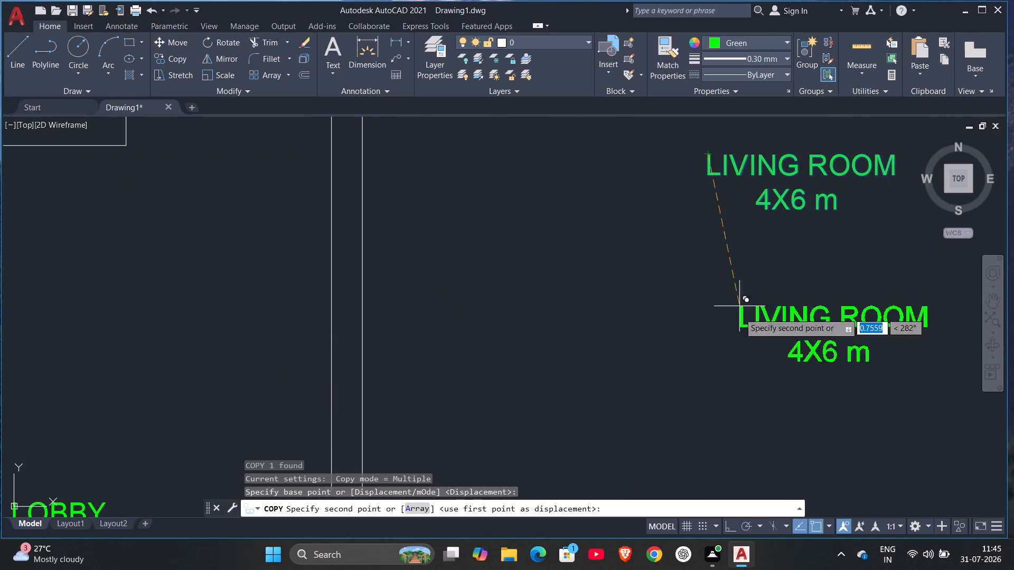
scroll(745, 396, down, 3)
middle_drag(745, 413, 690, 224)
scroll(690, 246, down, 1)
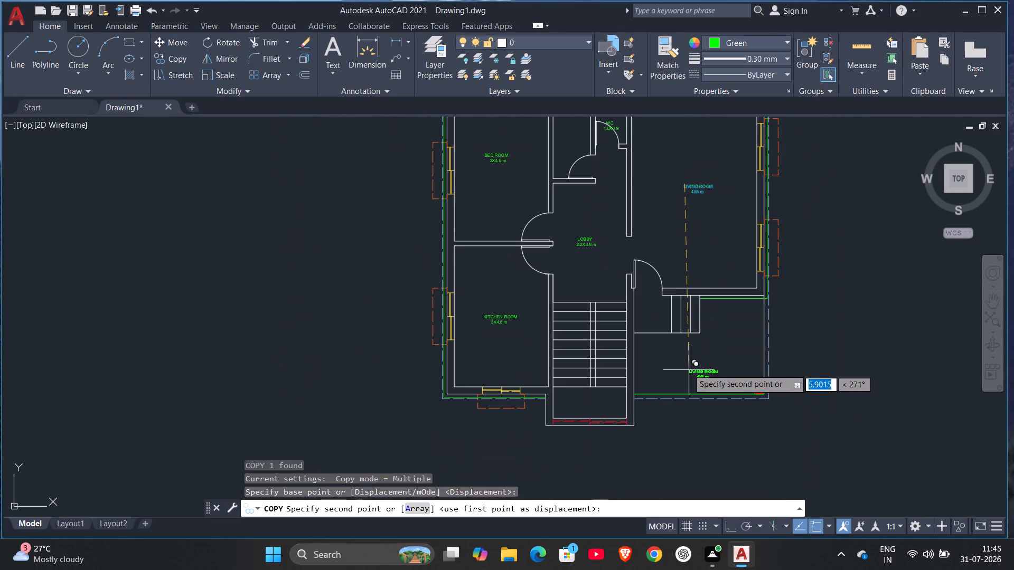
scroll(687, 360, up, 2)
click(692, 354)
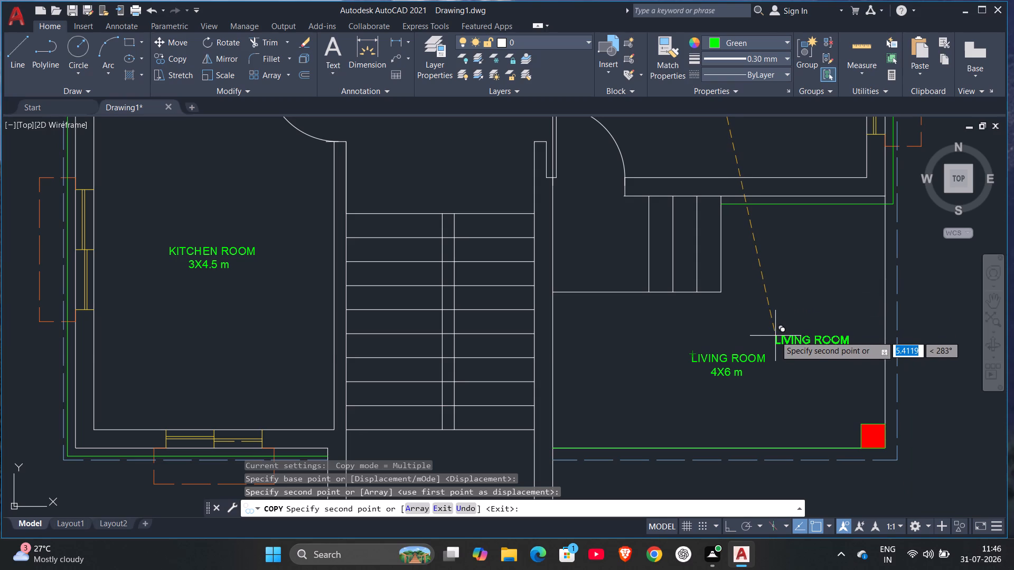
key(Escape)
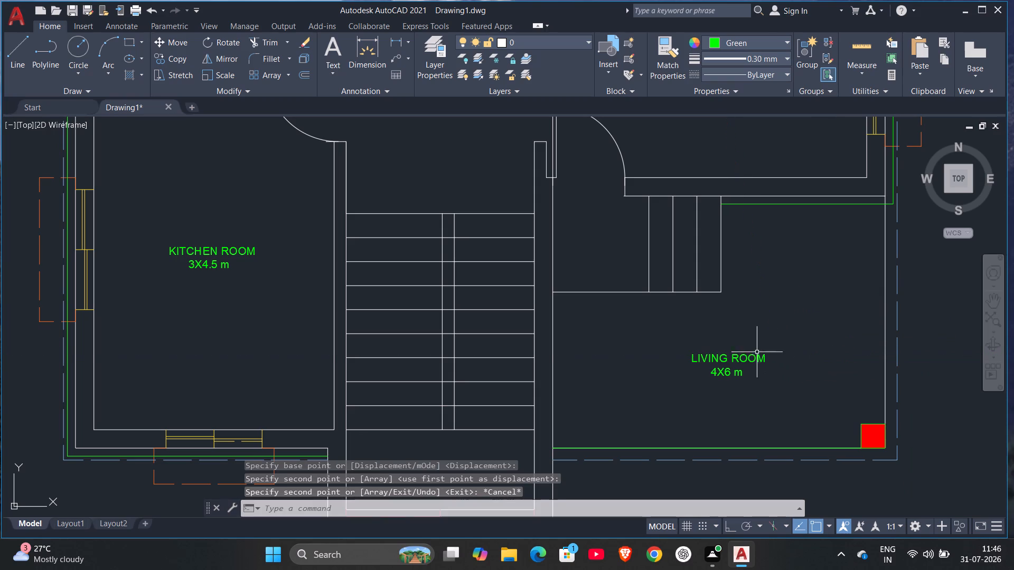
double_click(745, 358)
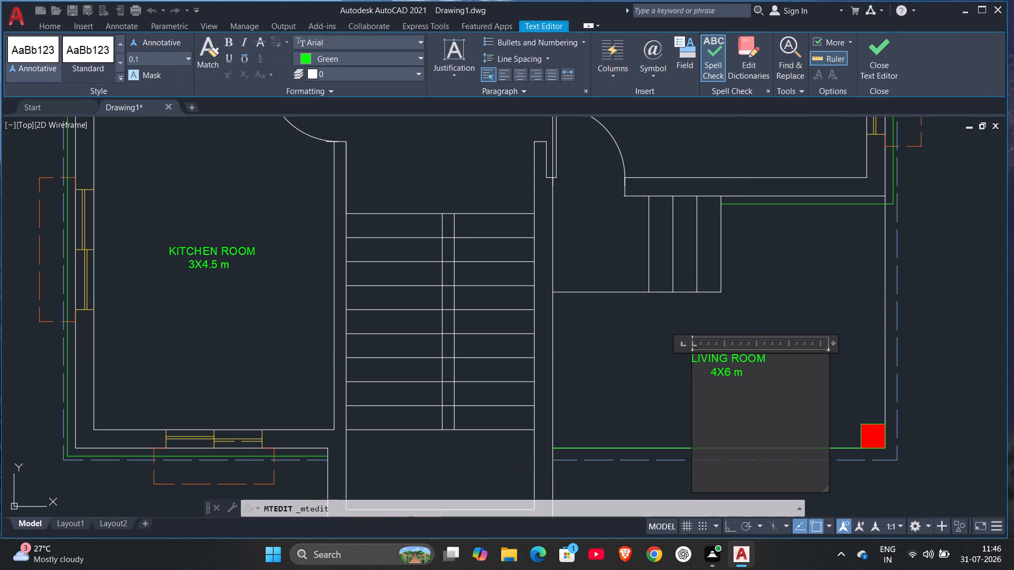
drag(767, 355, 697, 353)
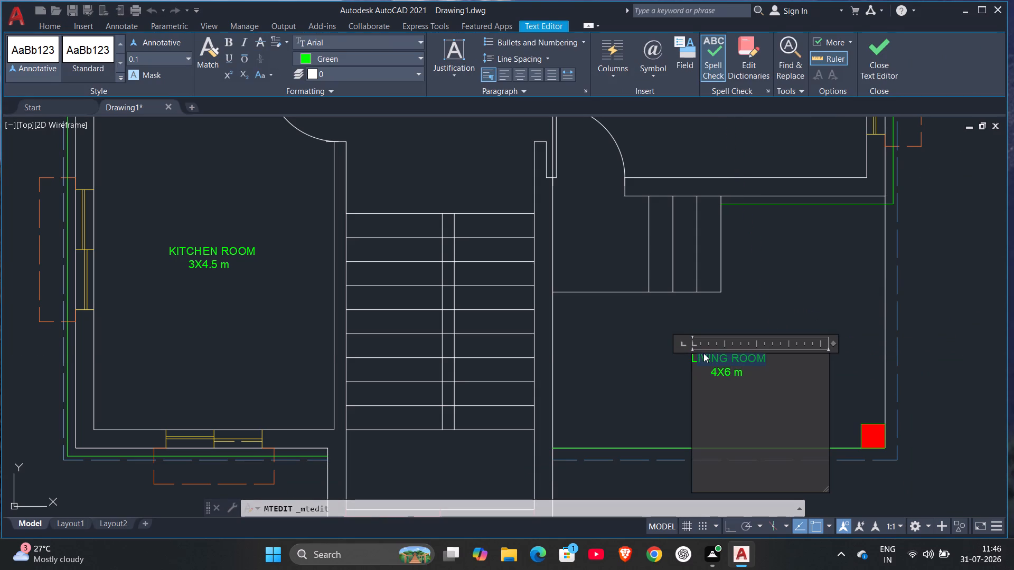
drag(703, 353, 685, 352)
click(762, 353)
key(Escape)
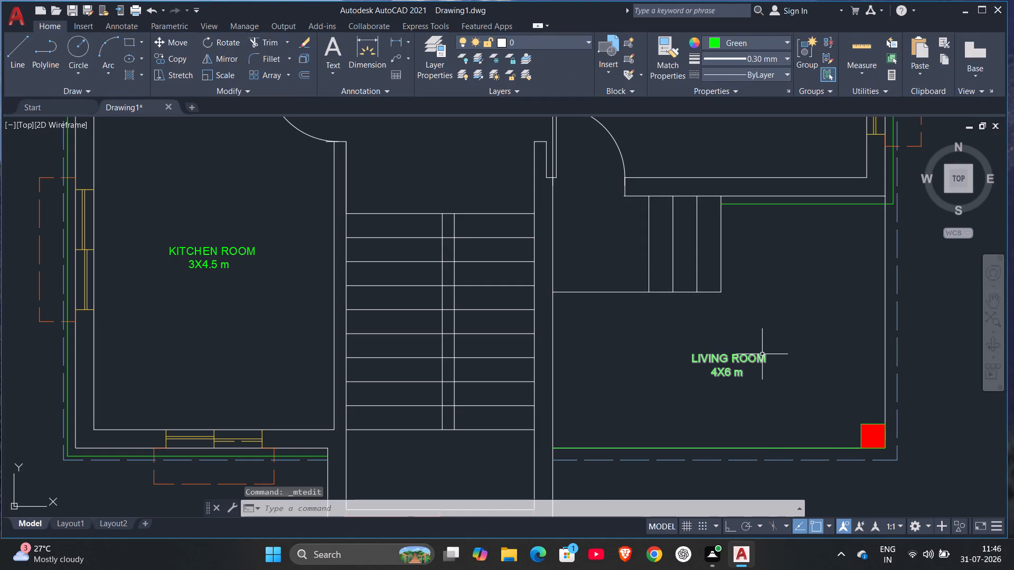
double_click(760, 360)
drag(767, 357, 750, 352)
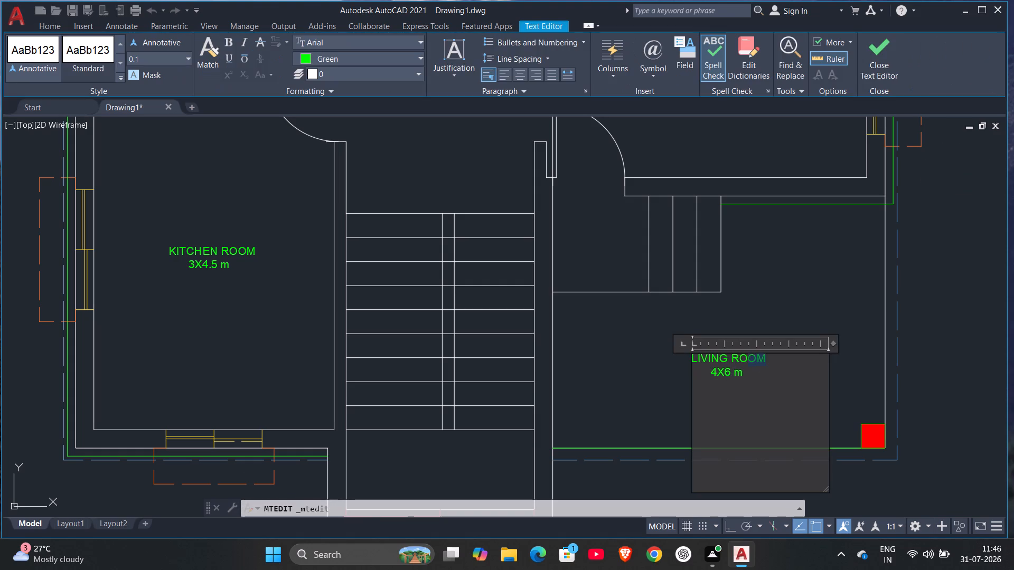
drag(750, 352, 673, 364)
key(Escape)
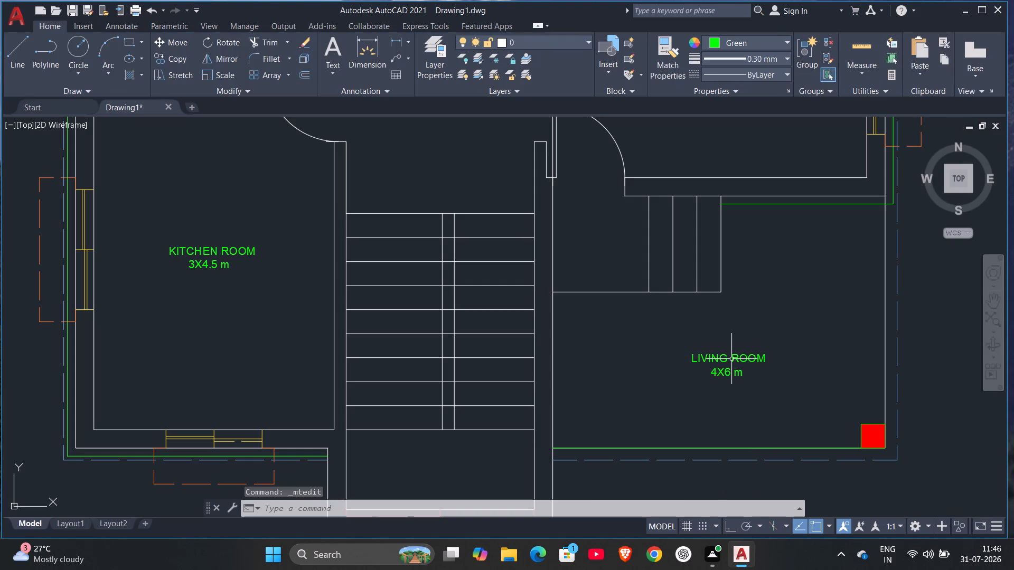
Replace the name LIVING ROOM with PARKING in the copied label in the parking area.
triple_click(731, 360)
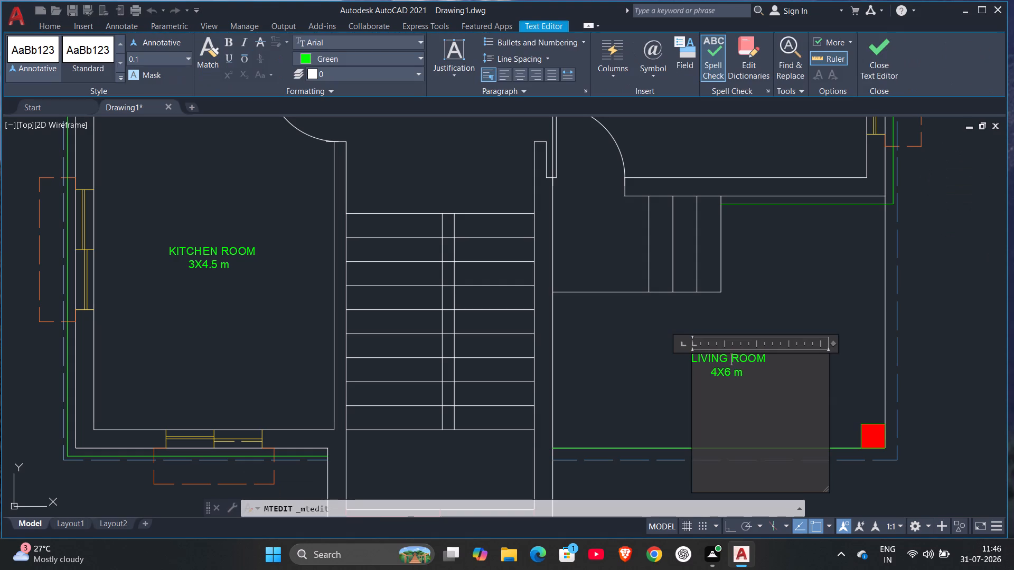
drag(764, 358, 679, 365)
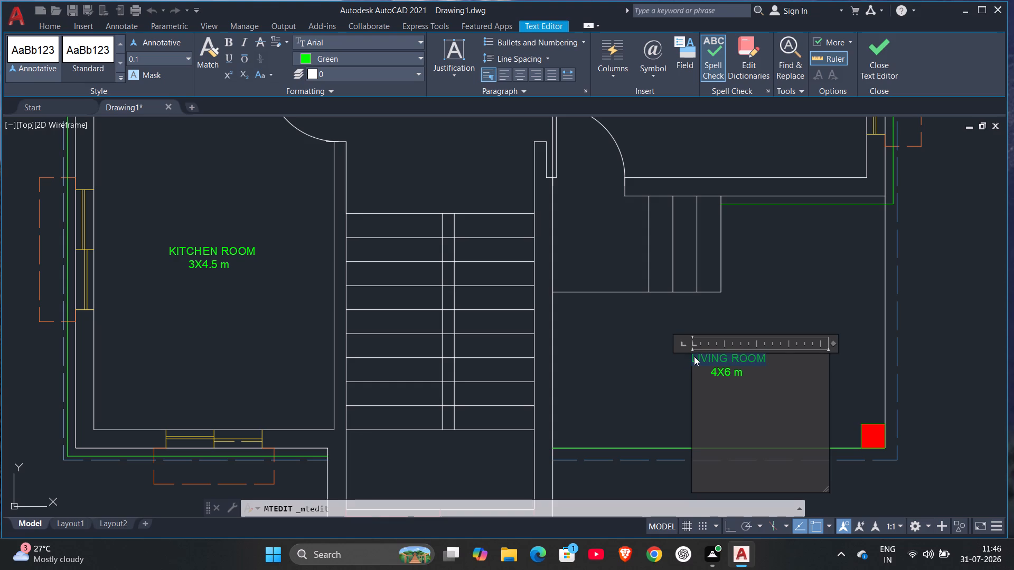
key(BackSpace)
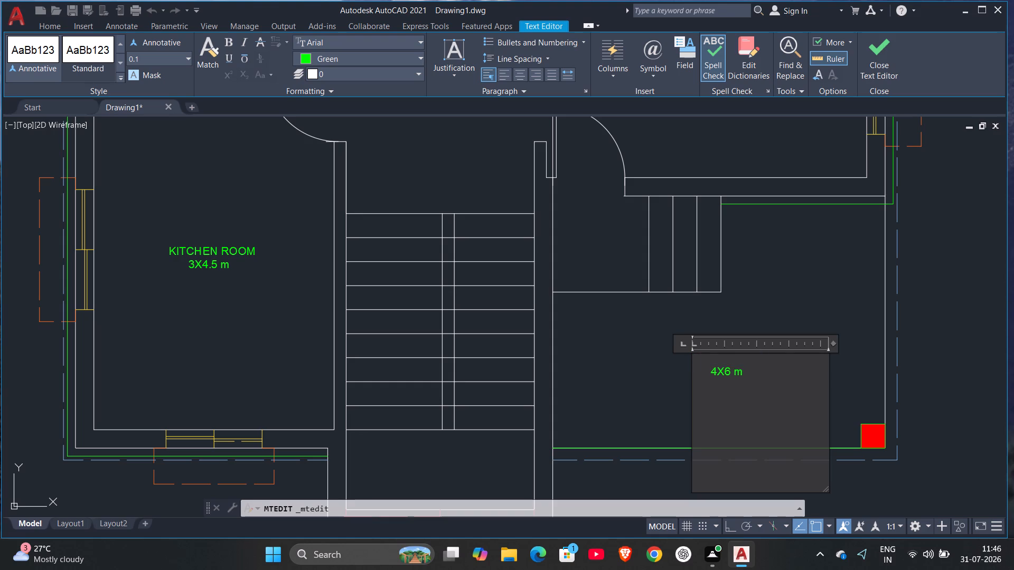
text(PARKING)
key(Return)
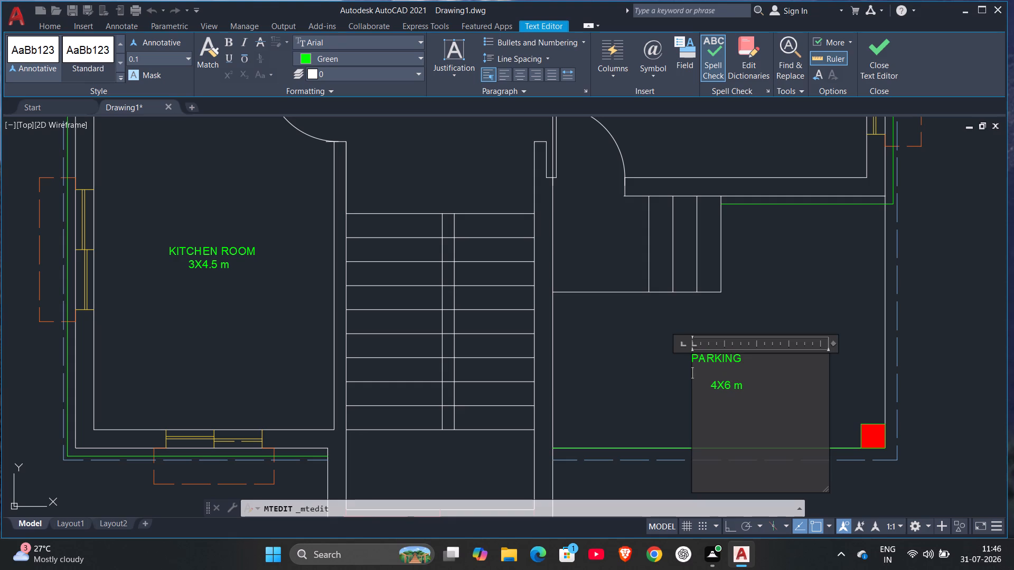
key(space)
key(BackSpace)
key(BackSpace)
key(BackSpace)
Replace the size under PARKING in the parking area label with 4 X 3 m.
click(744, 374)
click(725, 363)
drag(743, 372, 700, 372)
key(BackSpace)
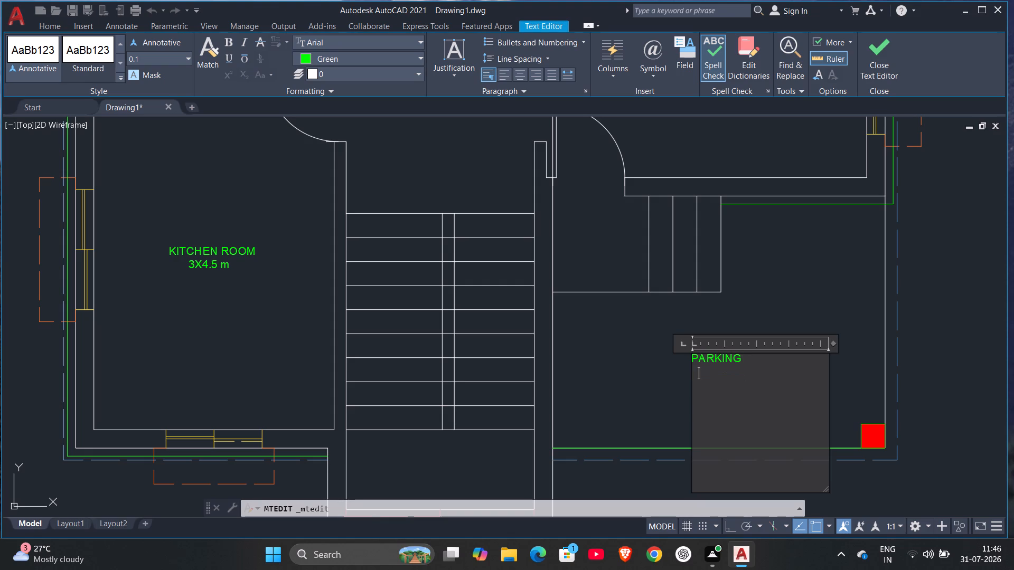
key(BackSpace)
scroll(688, 351, down, 3)
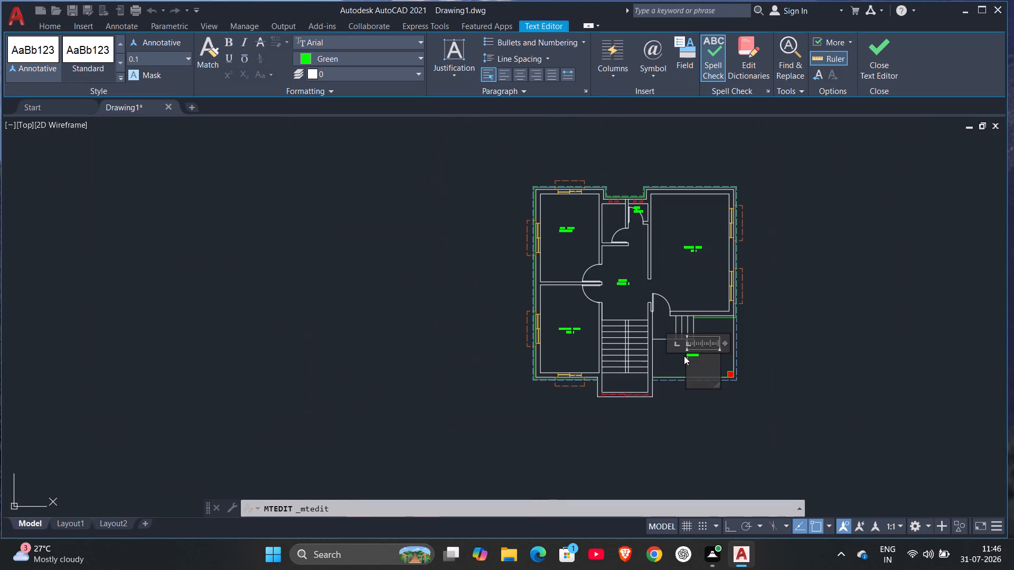
scroll(705, 347, up, 3)
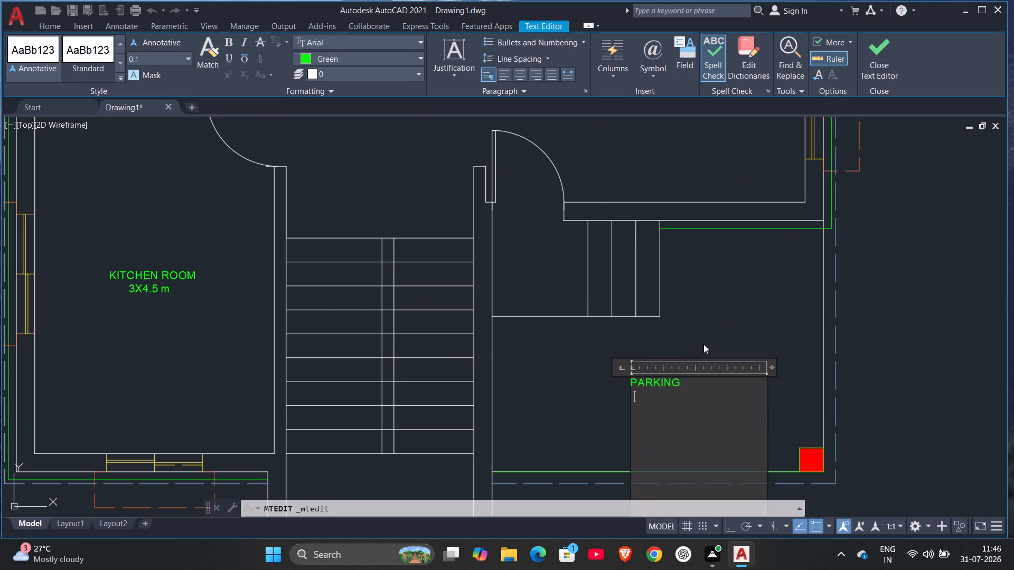
scroll(703, 344, down, 3)
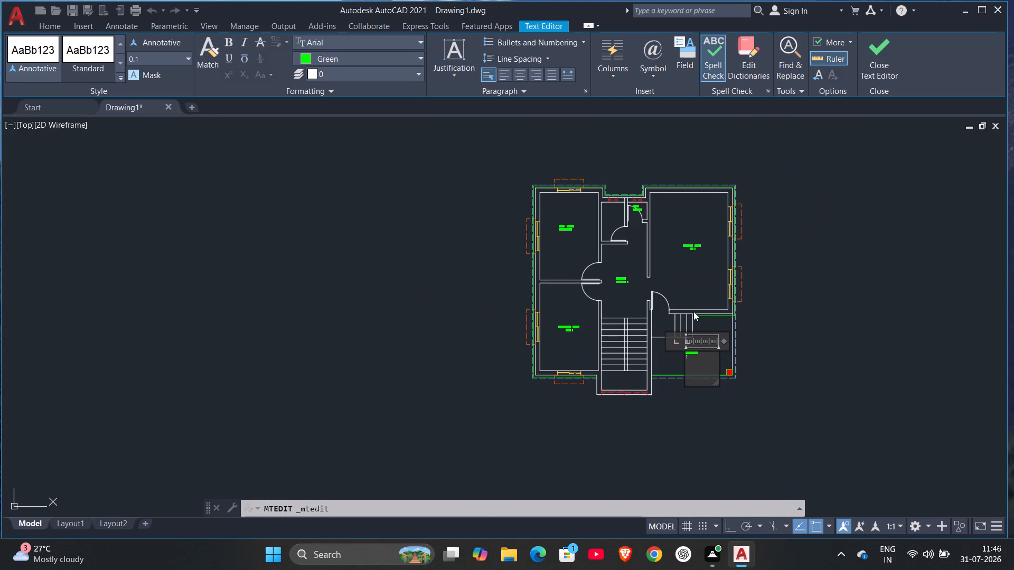
scroll(682, 291, up, 1)
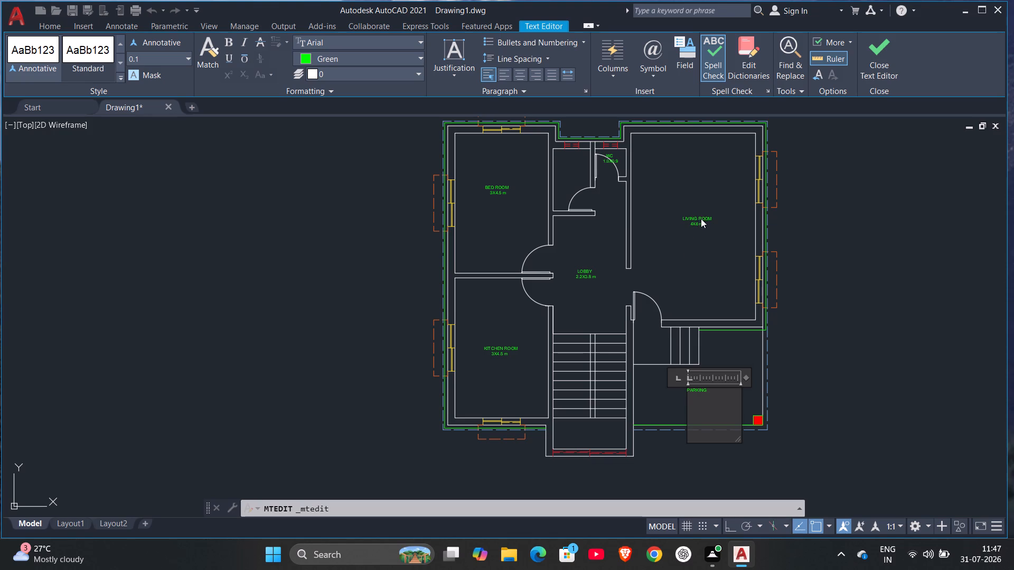
scroll(696, 387, up, 2)
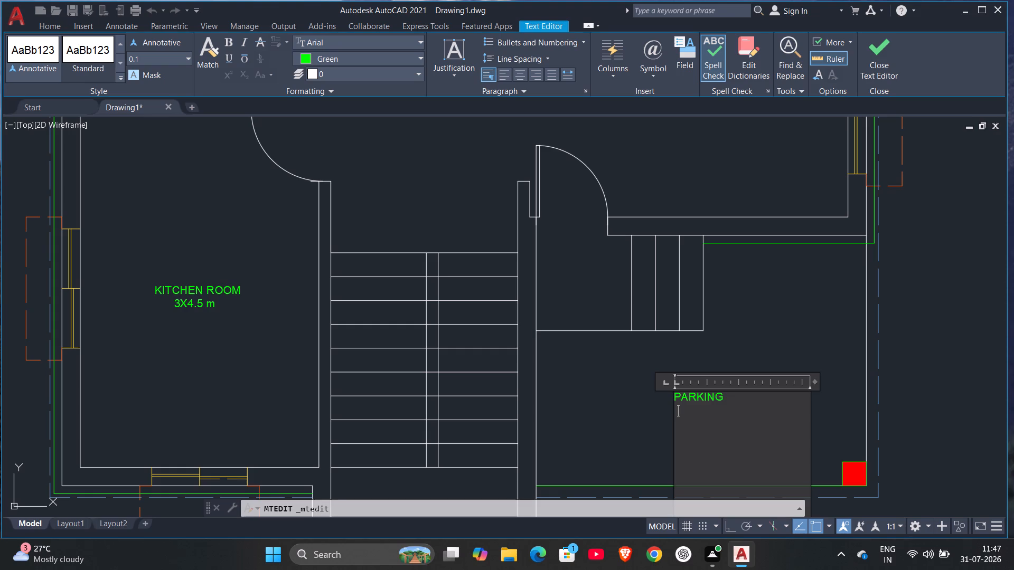
key(4)
key(x)
key(BackSpace)
key(space)
text(X)
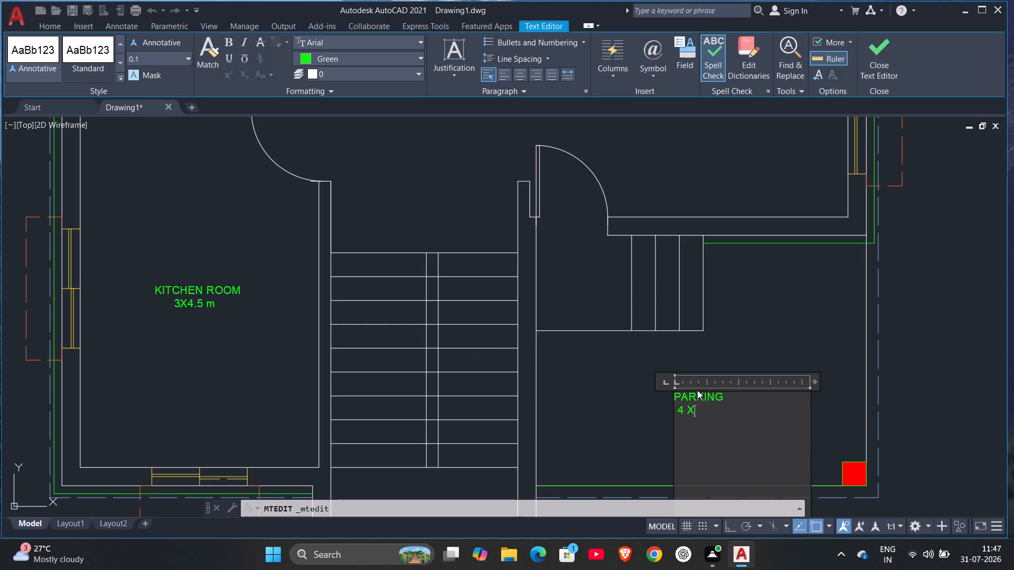
key(n)
key(BackSpace)
text(N)
key(space)
key(BackSpace)
key(BackSpace)
key(space)
key(3)
key(space)
click(570, 417)
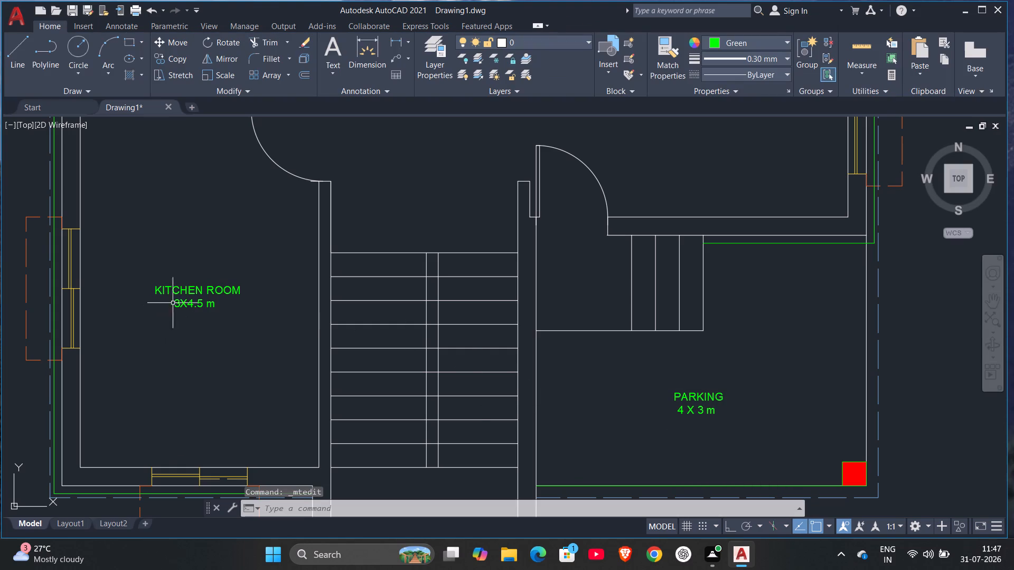
Add spaces around the X in the KITCHEN ROOM size so it reads 3 X 4.5 m.
double_click(181, 305)
click(182, 297)
click(185, 297)
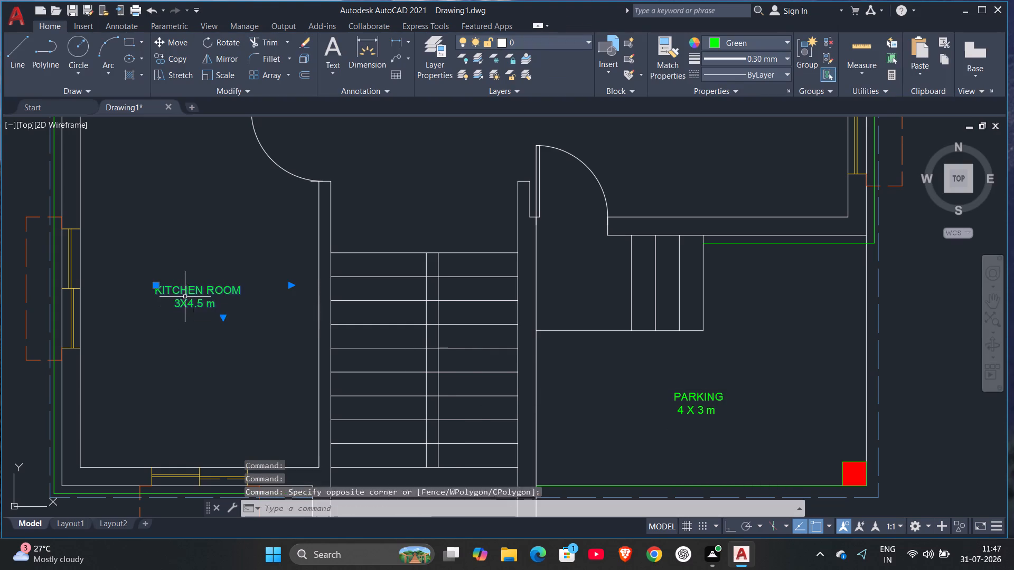
double_click(180, 289)
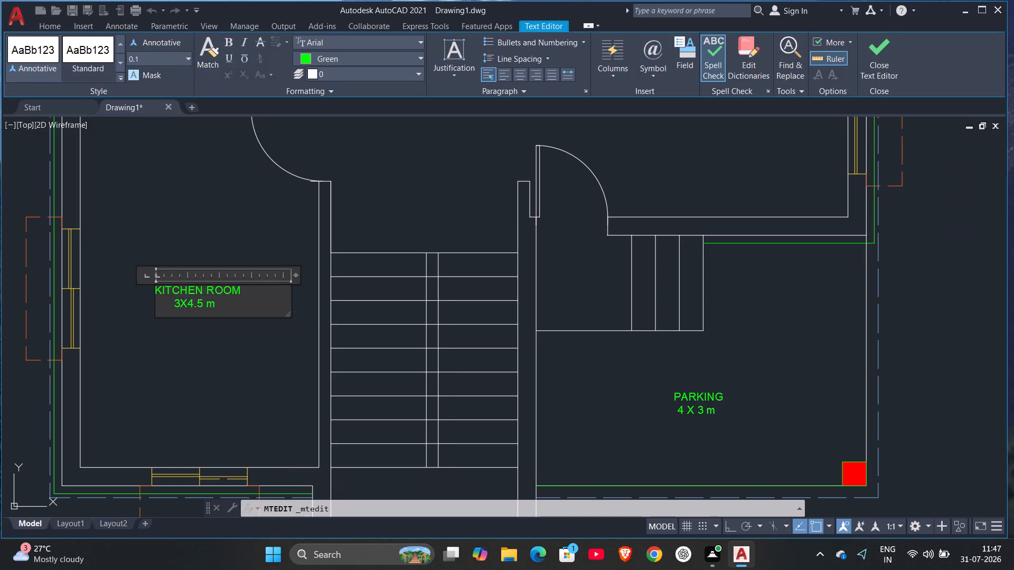
click(179, 301)
key(space)
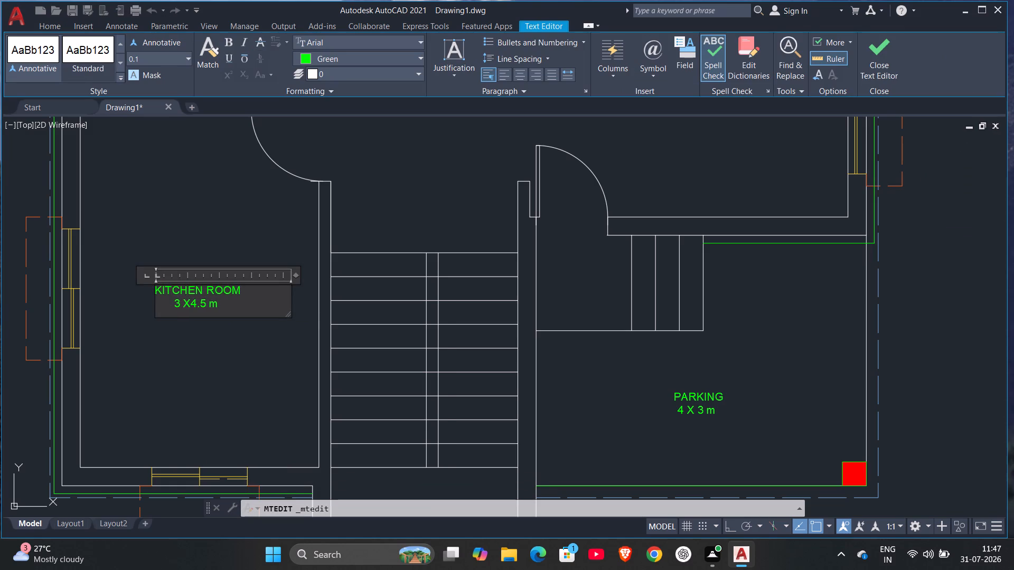
click(188, 303)
key(space)
key(Escape)
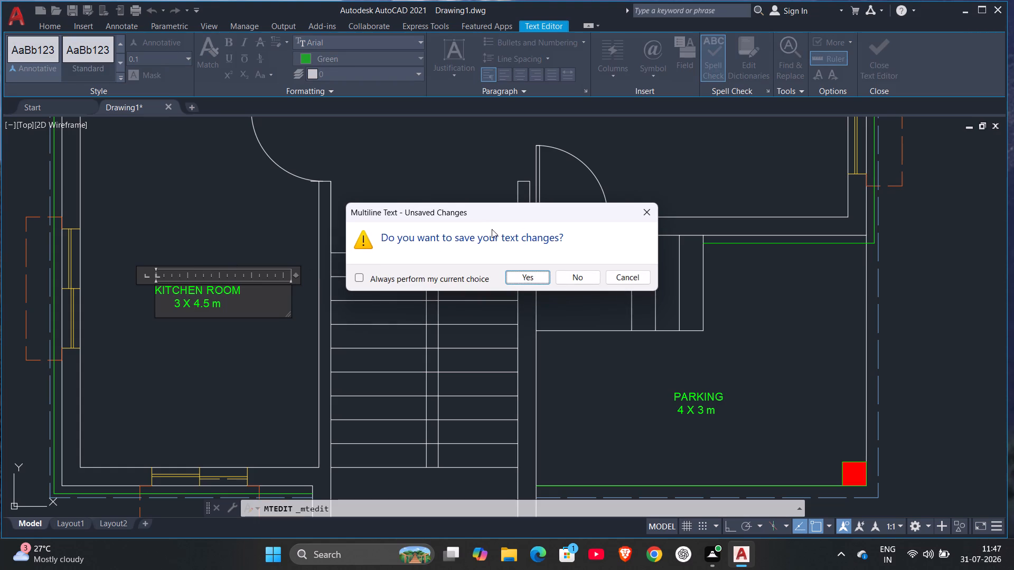
click(653, 205)
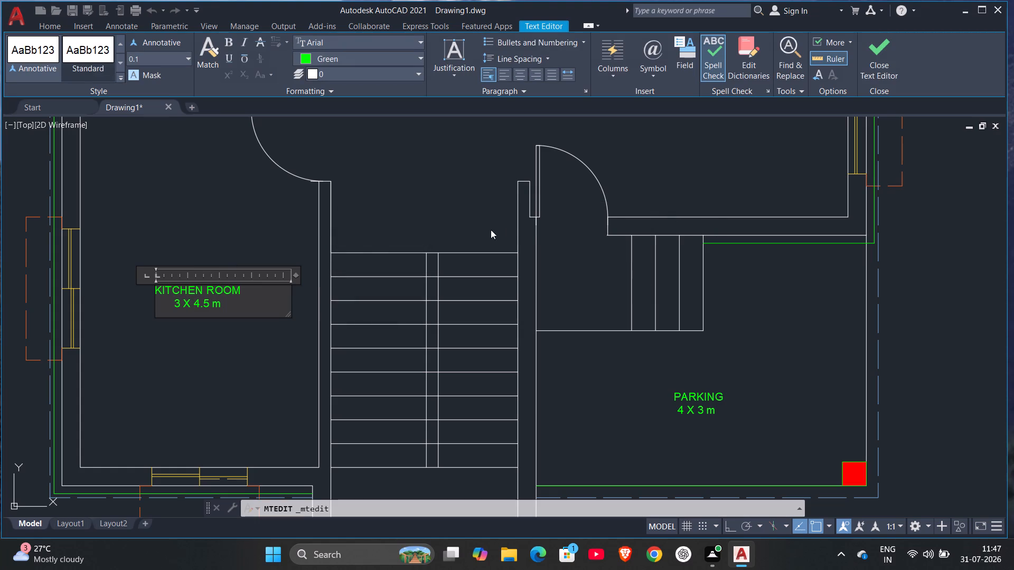
click(242, 227)
Add spaces around the X in the LOBBY size so it reads 2.2 X 3.8 m.
scroll(302, 213, down, 2)
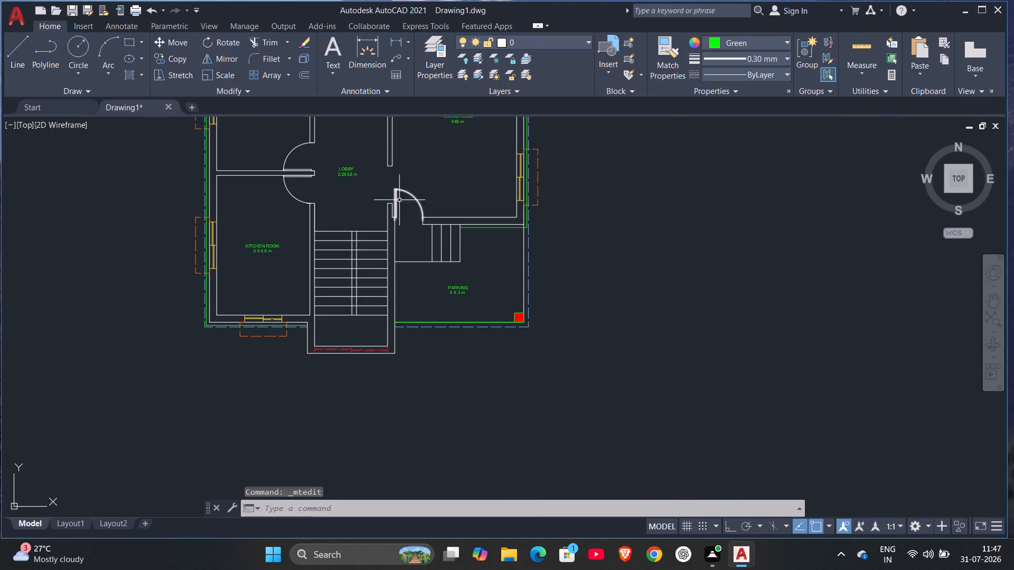
scroll(381, 186, up, 2)
middle_drag(338, 169, 448, 273)
scroll(445, 270, up, 2)
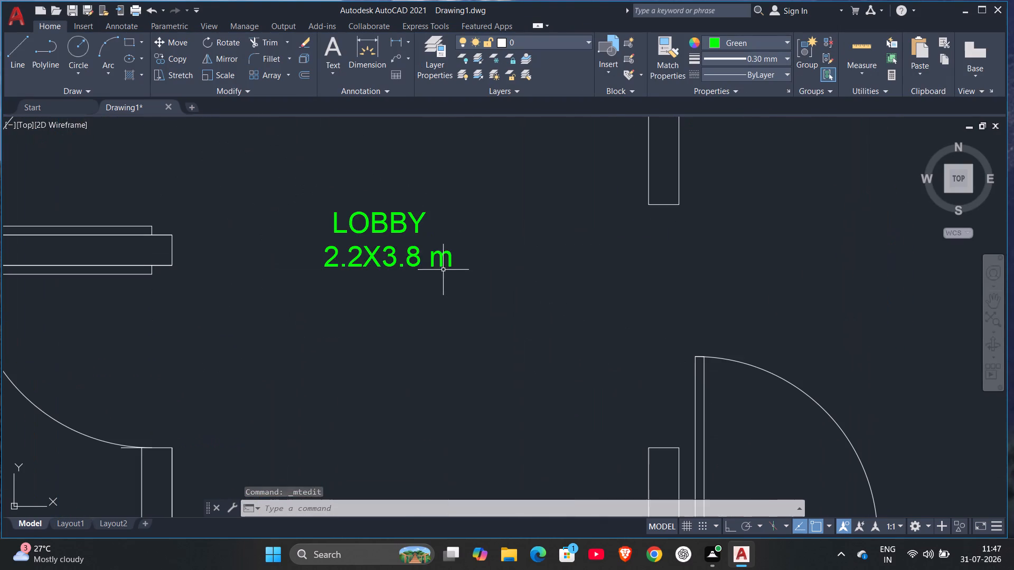
double_click(361, 259)
key(Escape)
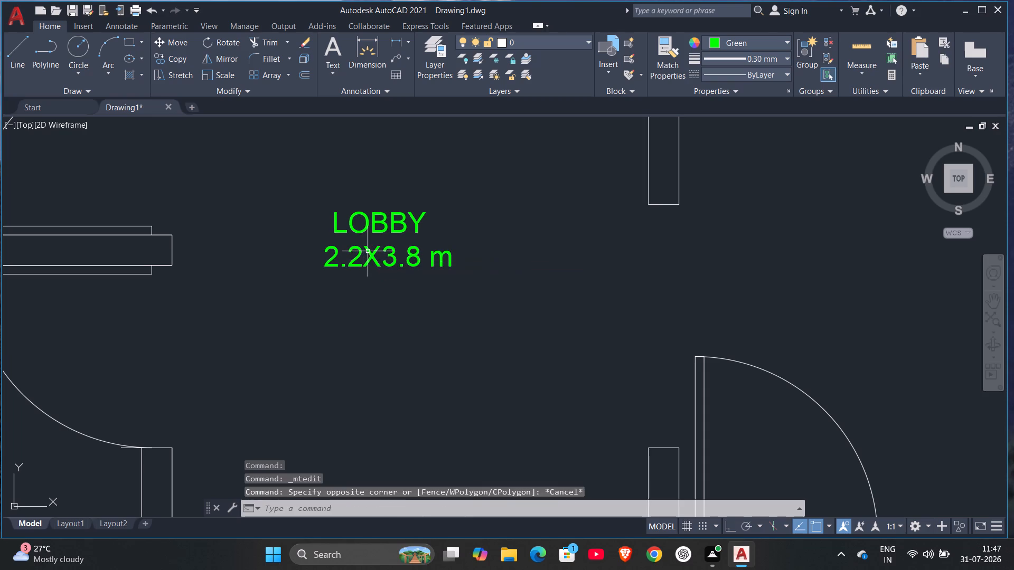
double_click(369, 243)
key(Escape)
click(364, 225)
click(365, 229)
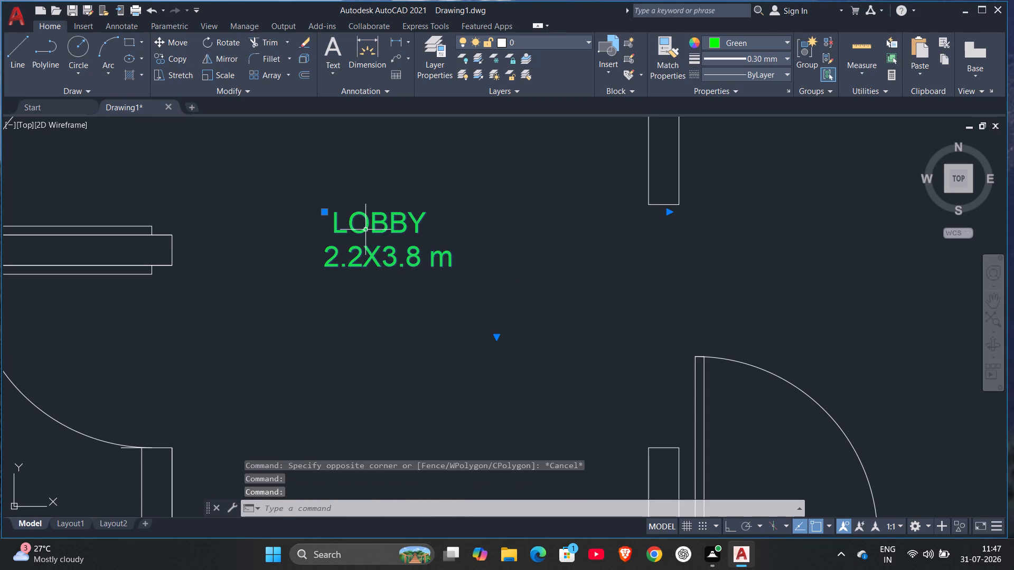
click(365, 226)
double_click(369, 223)
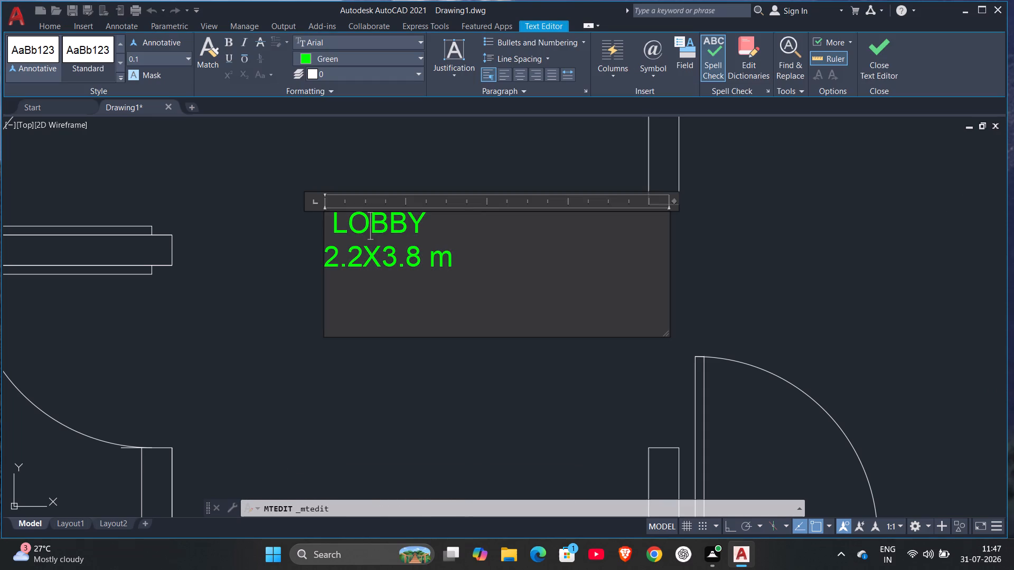
click(363, 255)
key(space)
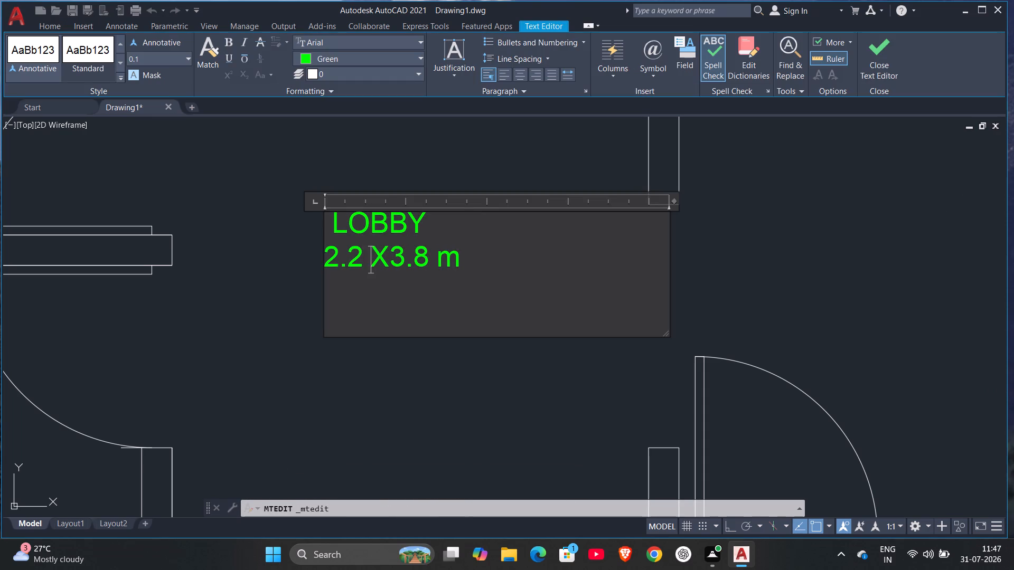
click(389, 253)
key(space)
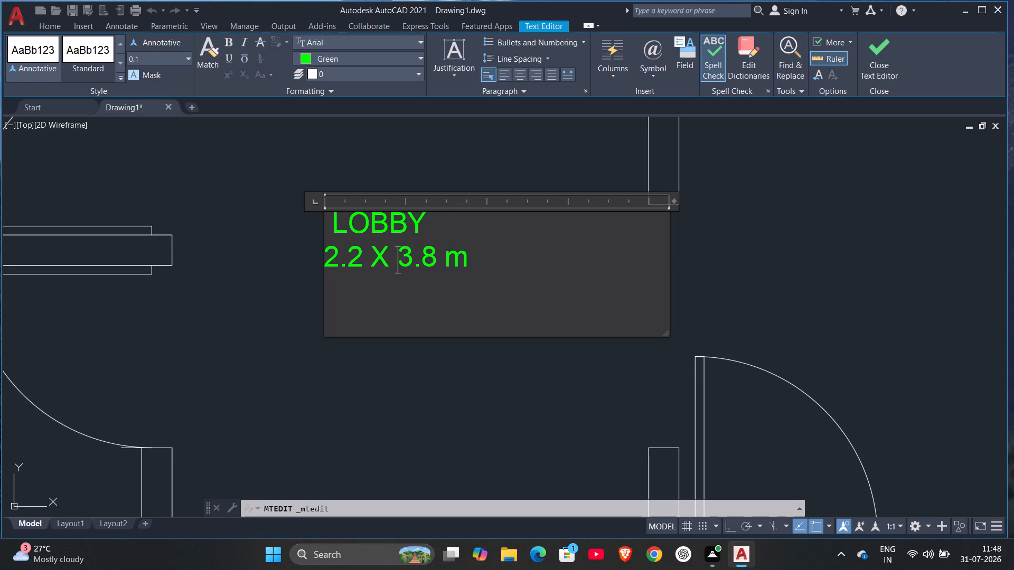
scroll(417, 250, down, 3)
scroll(611, 169, up, 3)
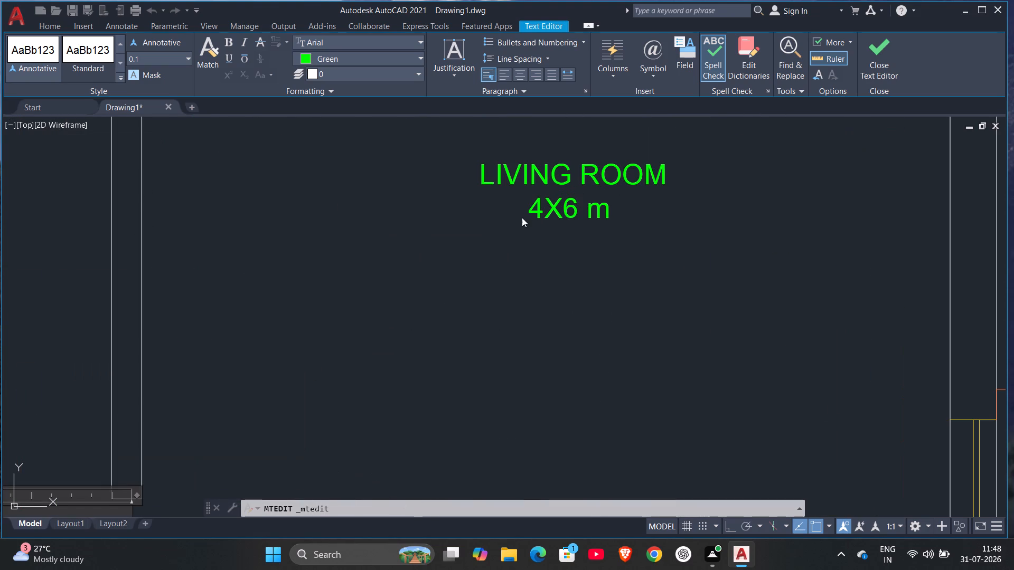
key(Escape)
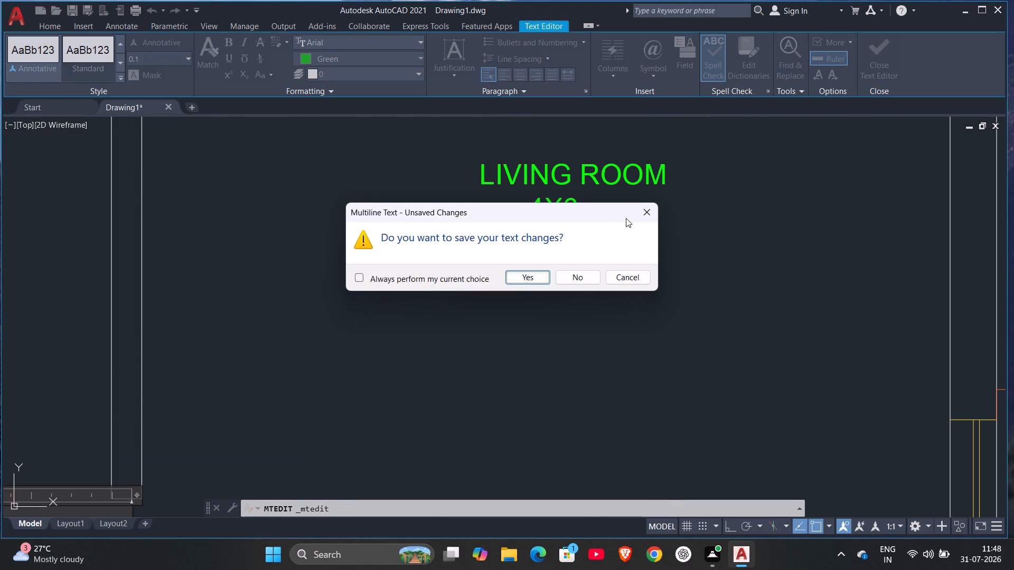
click(647, 214)
click(679, 210)
key(Escape)
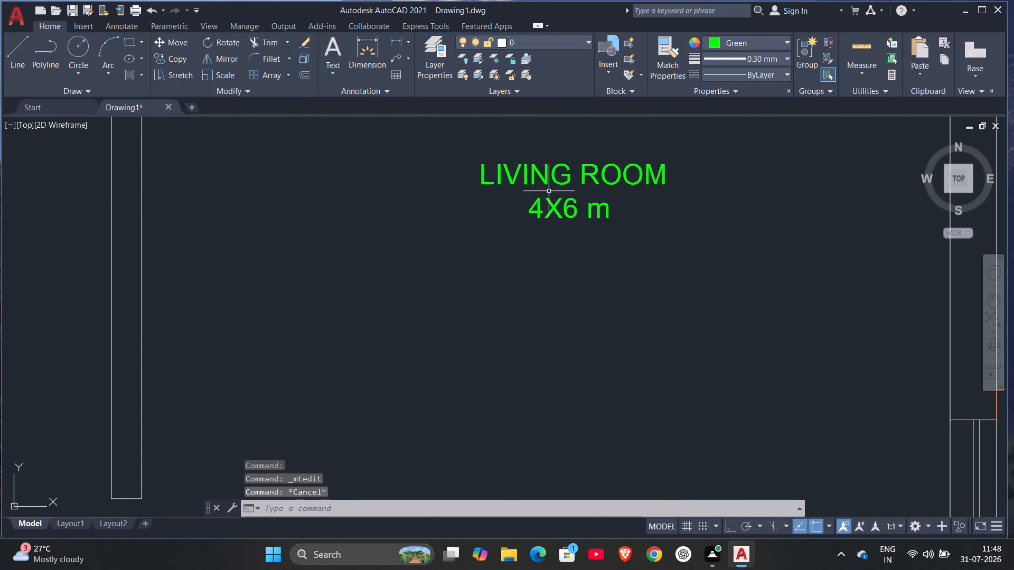
Add spaces around the X in the LIVING ROOM size so it reads 4 X 6 m.
triple_click(547, 188)
key(Escape)
double_click(547, 178)
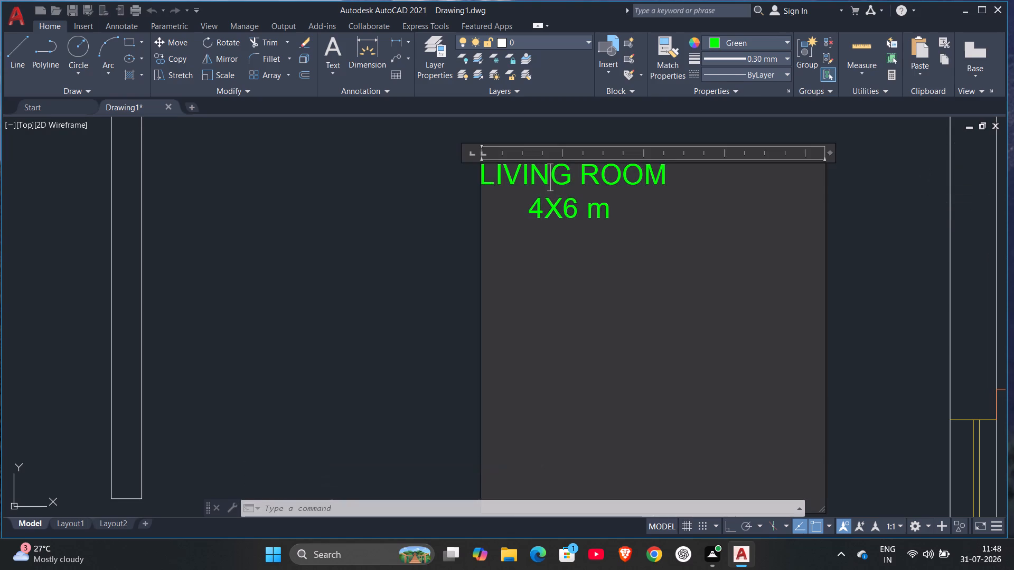
click(546, 208)
key(space)
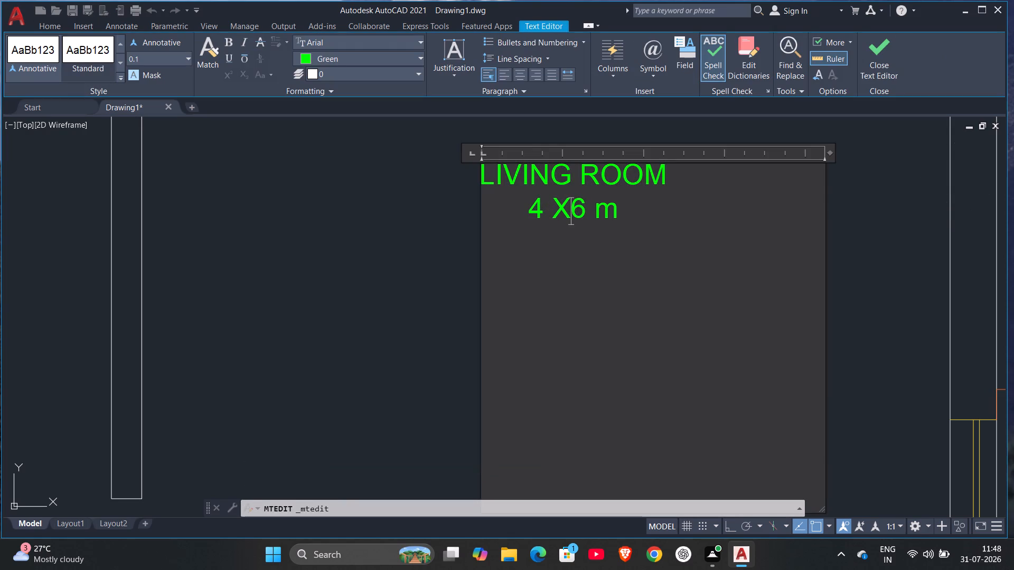
click(571, 208)
key(space)
scroll(546, 201, down, 5)
scroll(472, 205, up, 4)
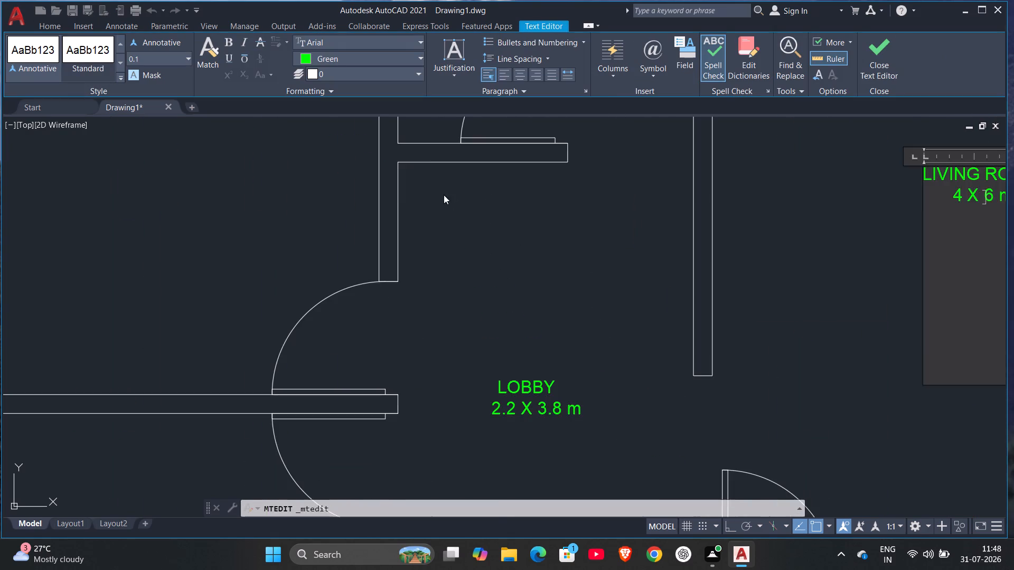
scroll(382, 197, down, 1)
middle_drag(381, 197, 608, 300)
scroll(478, 218, up, 2)
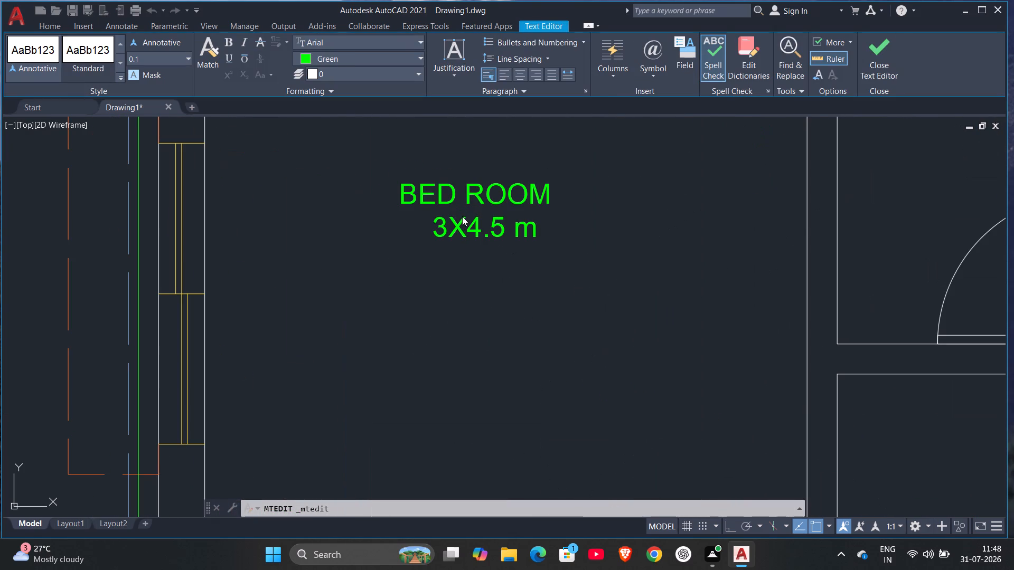
click(499, 300)
Add spaces around the X in the BED ROOM size so it reads 3 X 4.5 m.
double_click(455, 225)
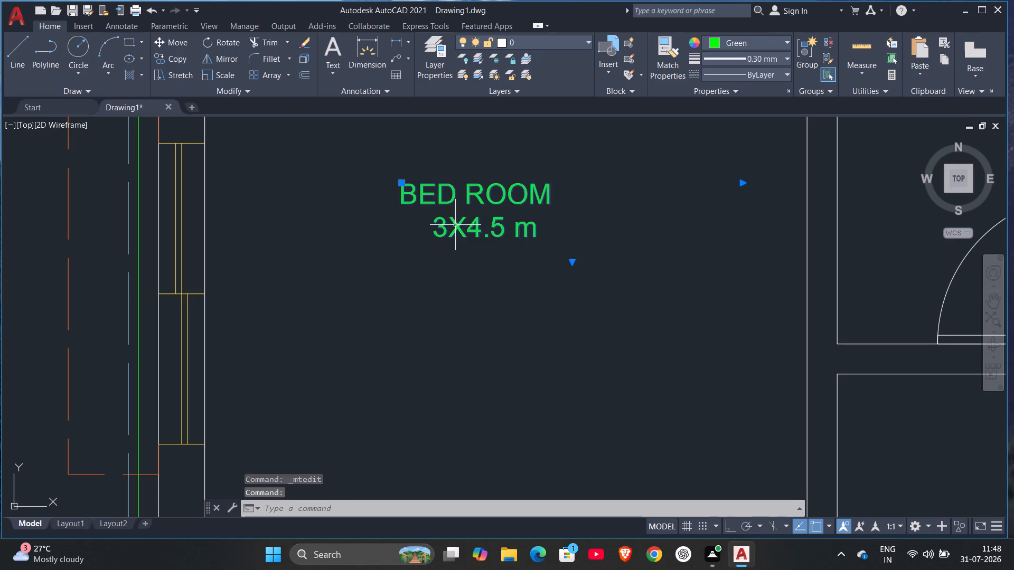
key(space)
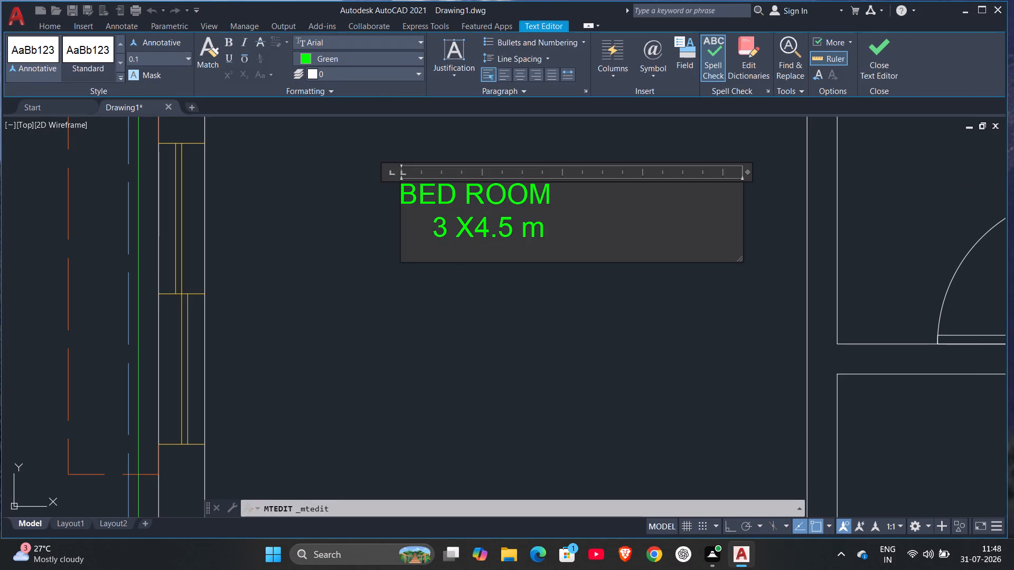
click(473, 223)
key(space)
scroll(522, 240, down, 2)
middle_drag(581, 258, 485, 299)
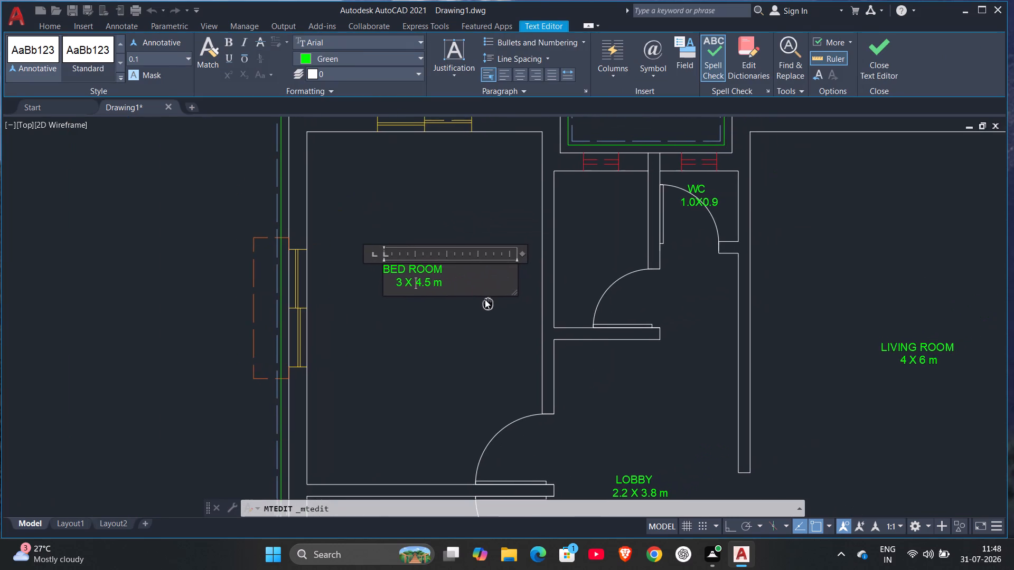
middle_drag(485, 299, 486, 300)
click(475, 315)
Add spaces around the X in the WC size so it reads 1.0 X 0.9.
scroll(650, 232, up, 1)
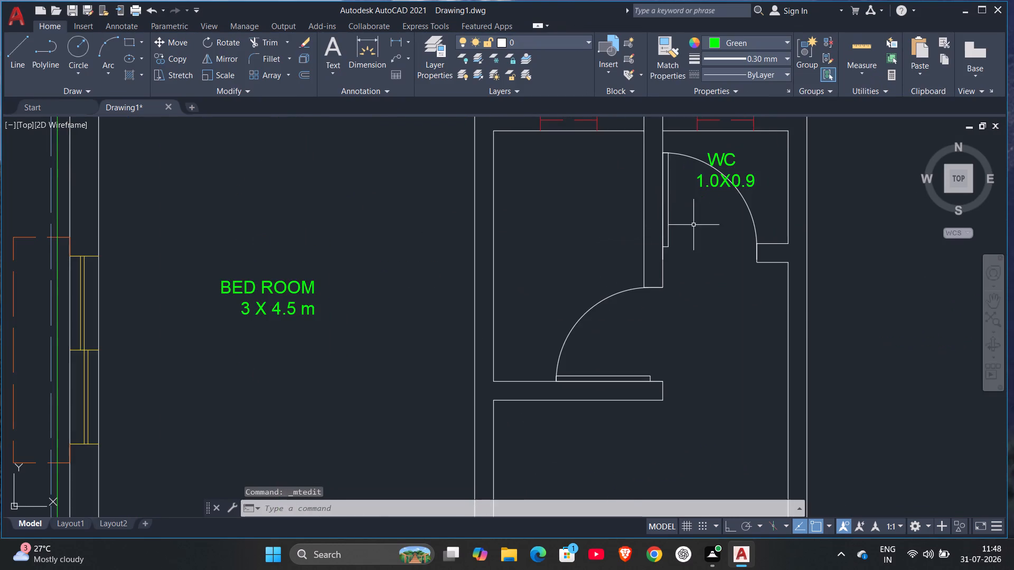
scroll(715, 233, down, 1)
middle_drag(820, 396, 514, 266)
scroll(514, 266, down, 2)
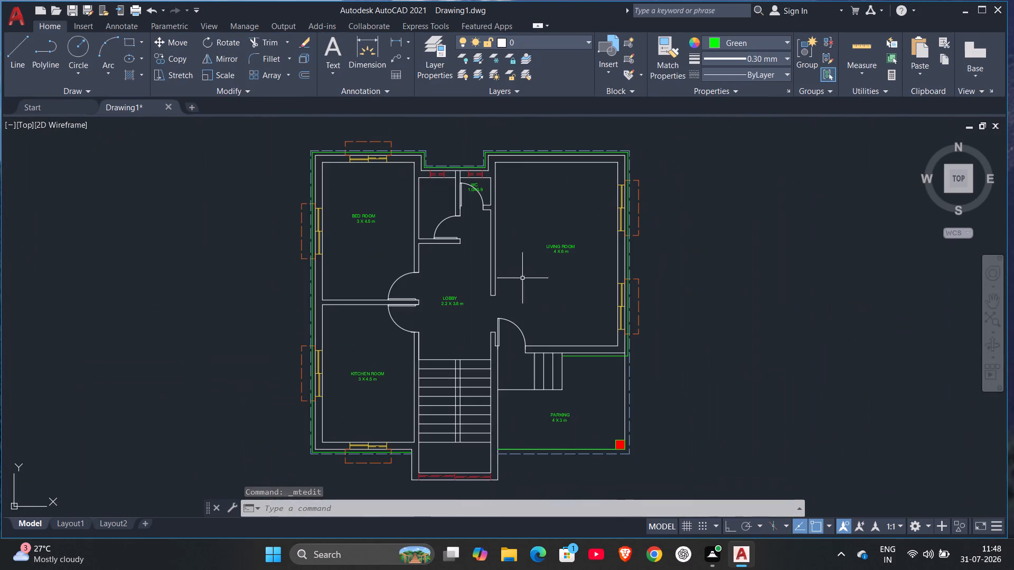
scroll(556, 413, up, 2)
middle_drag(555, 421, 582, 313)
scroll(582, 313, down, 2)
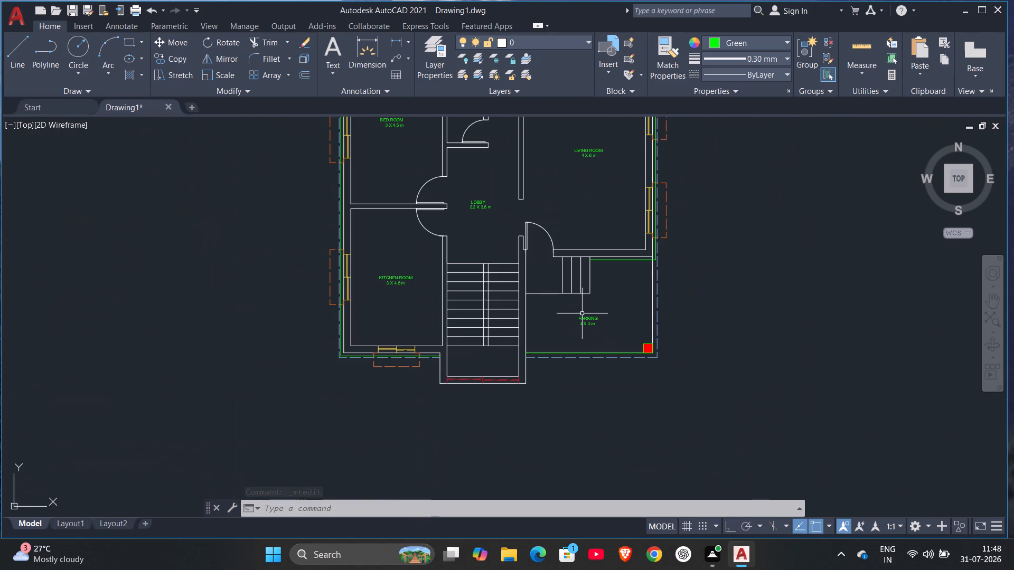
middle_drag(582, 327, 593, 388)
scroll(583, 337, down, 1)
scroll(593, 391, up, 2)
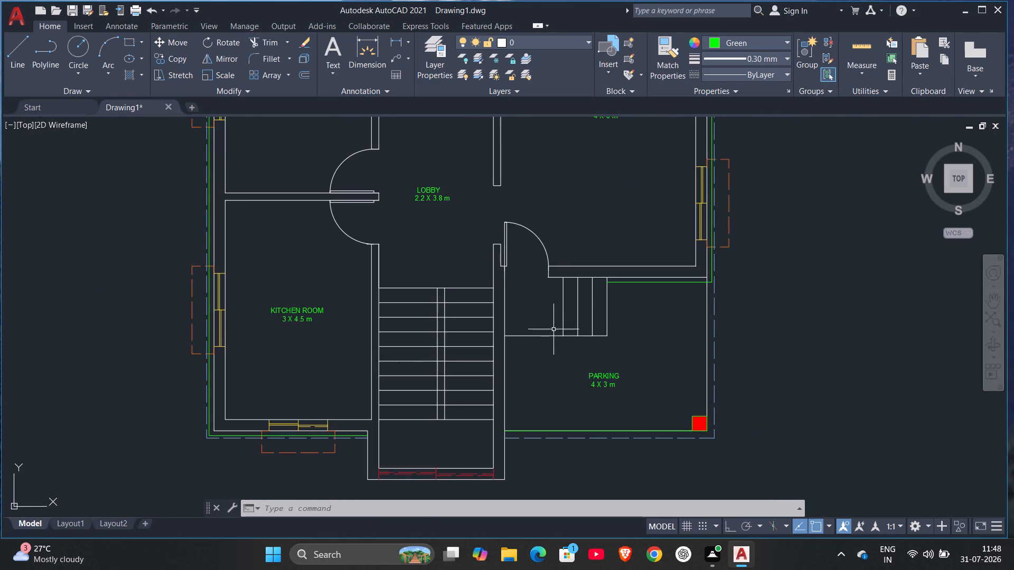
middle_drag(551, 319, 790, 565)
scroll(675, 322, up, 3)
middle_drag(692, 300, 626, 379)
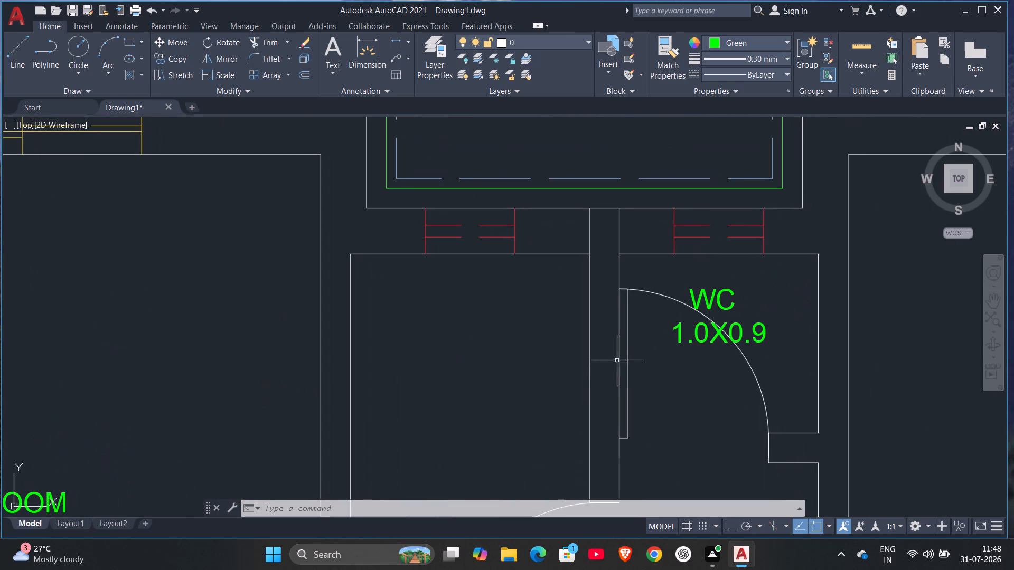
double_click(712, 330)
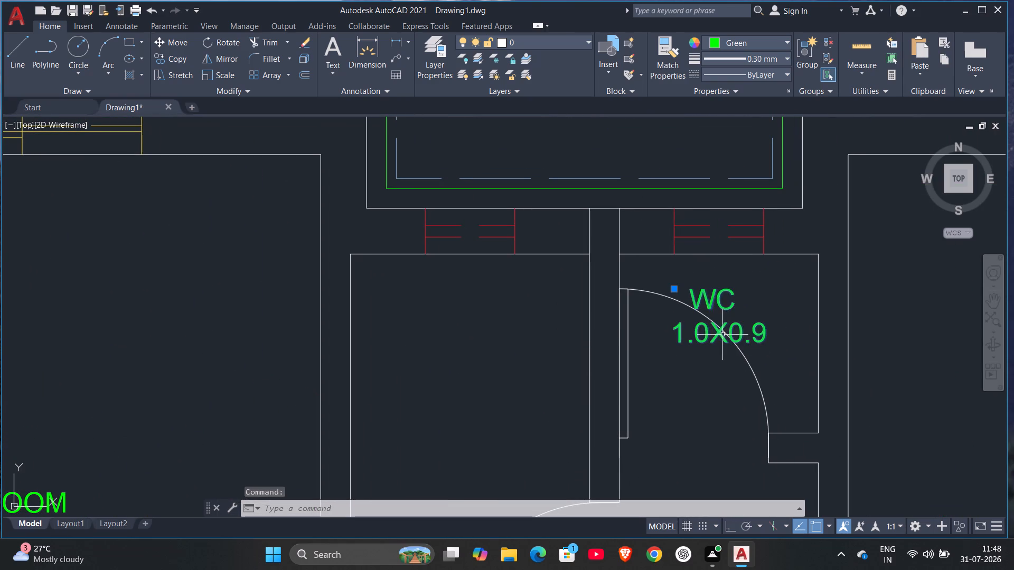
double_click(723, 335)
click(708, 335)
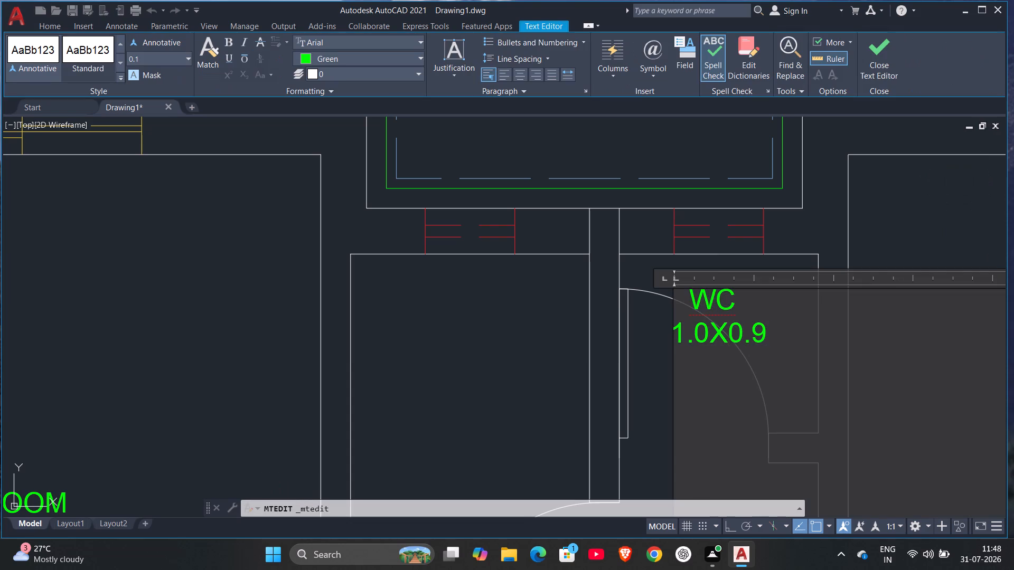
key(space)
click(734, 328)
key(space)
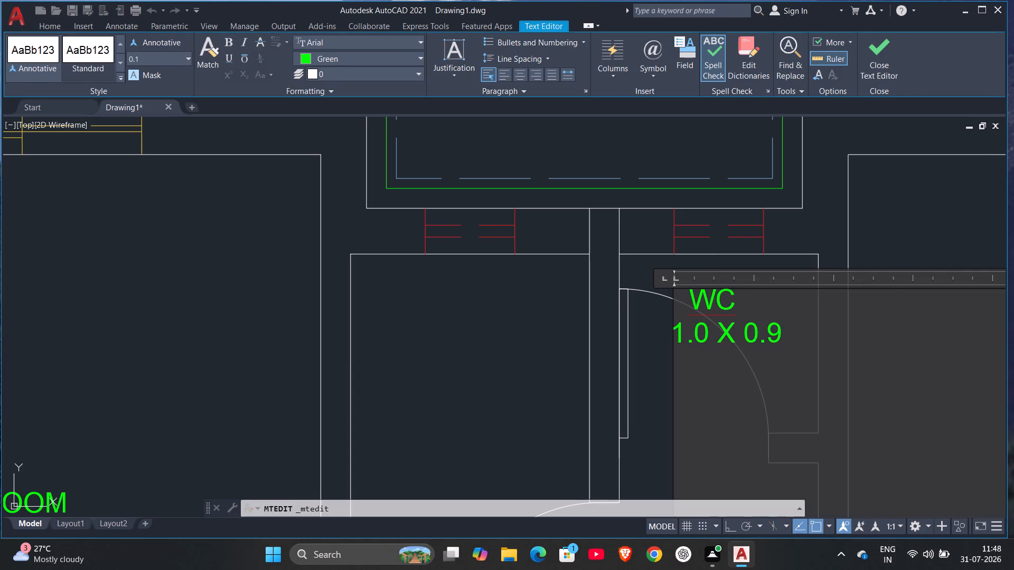
Append the unit m to the end of the WC size text, with two spaces before it.
scroll(734, 328, down, 3)
scroll(765, 321, up, 3)
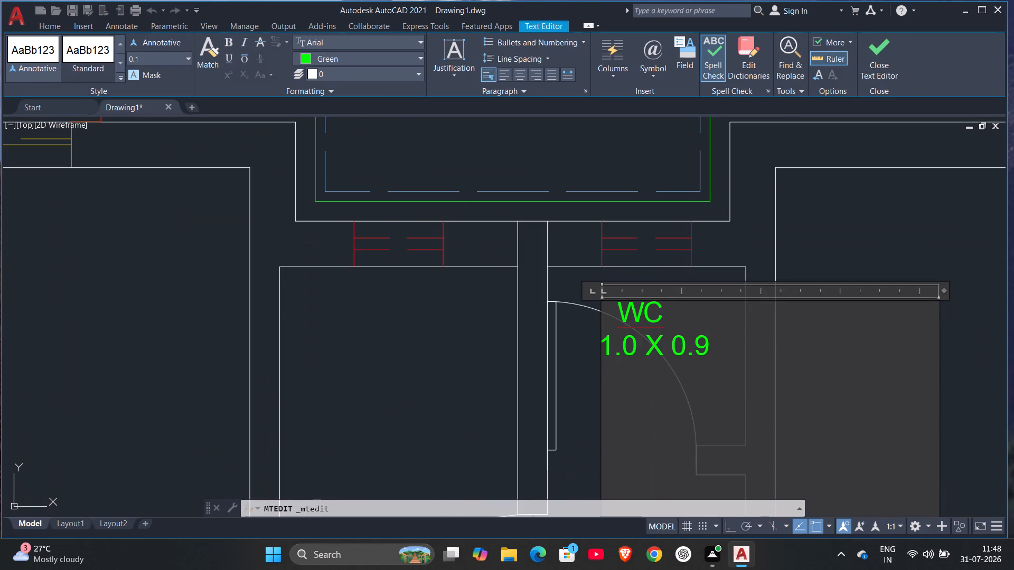
click(711, 346)
key(space)
key(space)
key(m)
Remove the spaces around the X in the WC size so it reads 1.0X0.9 m, and finish editing the label.
scroll(717, 348, down, 3)
scroll(724, 349, up, 2)
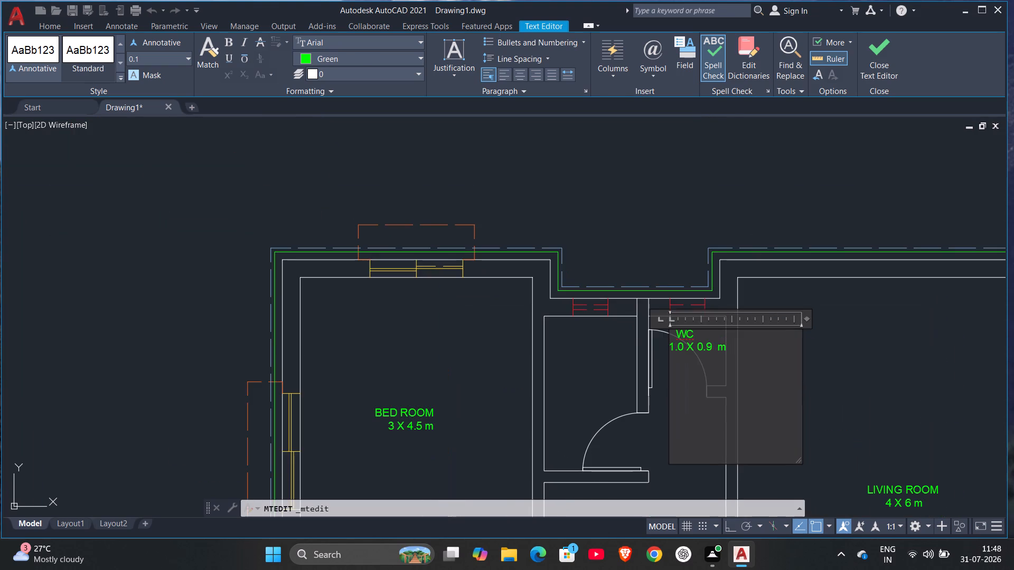
click(679, 346)
key(BackSpace)
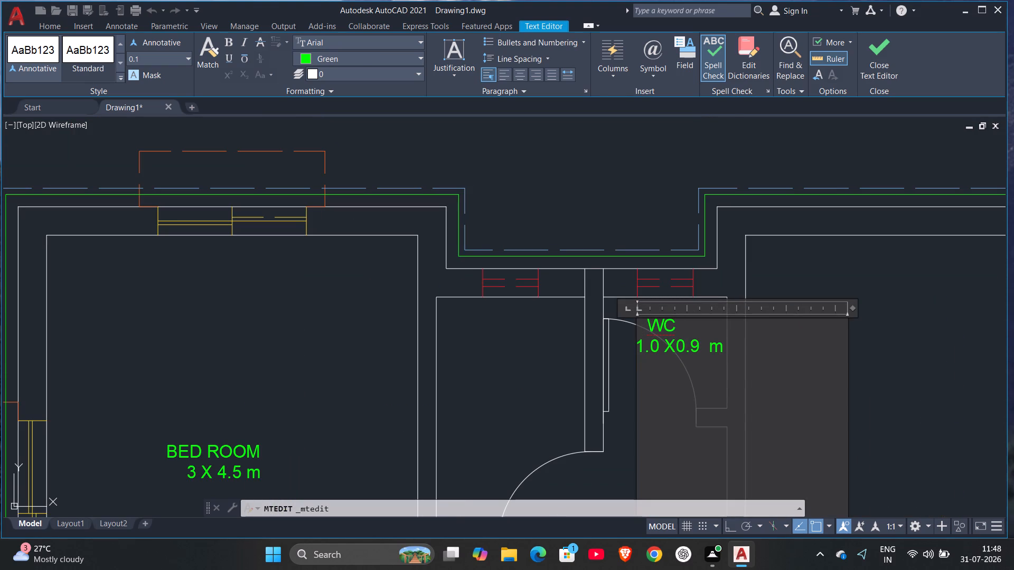
click(663, 345)
key(BackSpace)
scroll(682, 339, down, 1)
key(Escape)
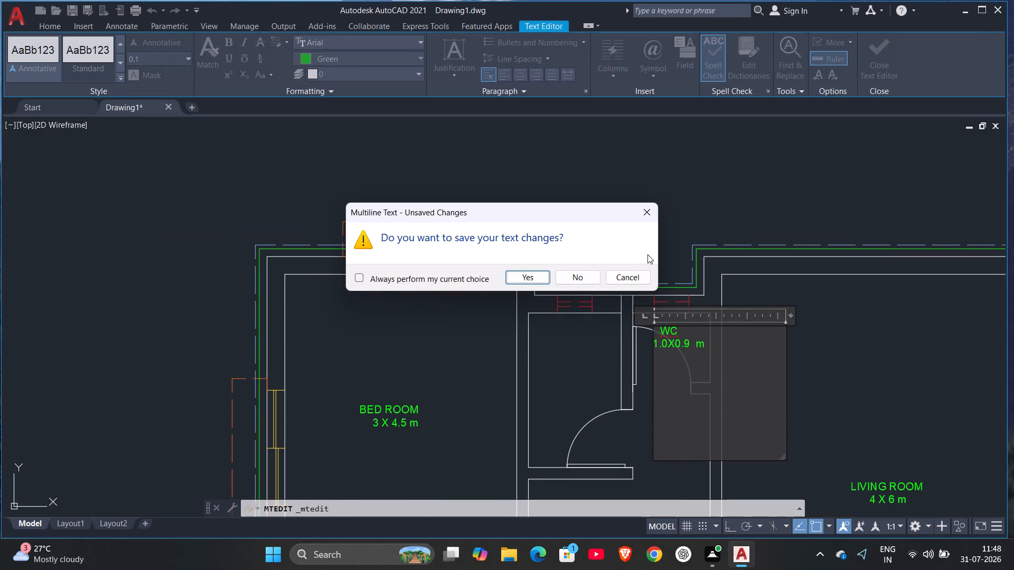
click(645, 208)
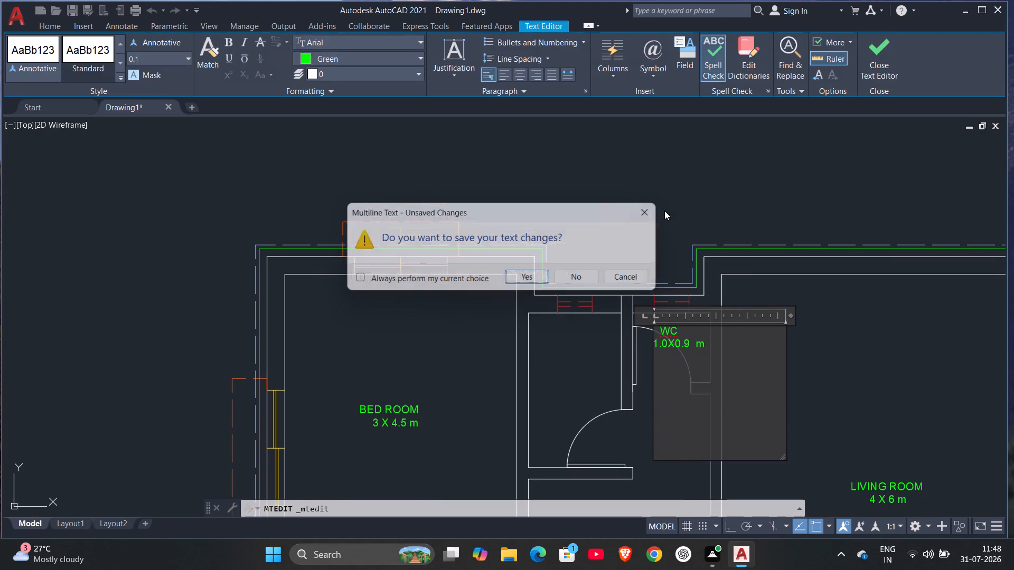
key(Escape)
click(645, 212)
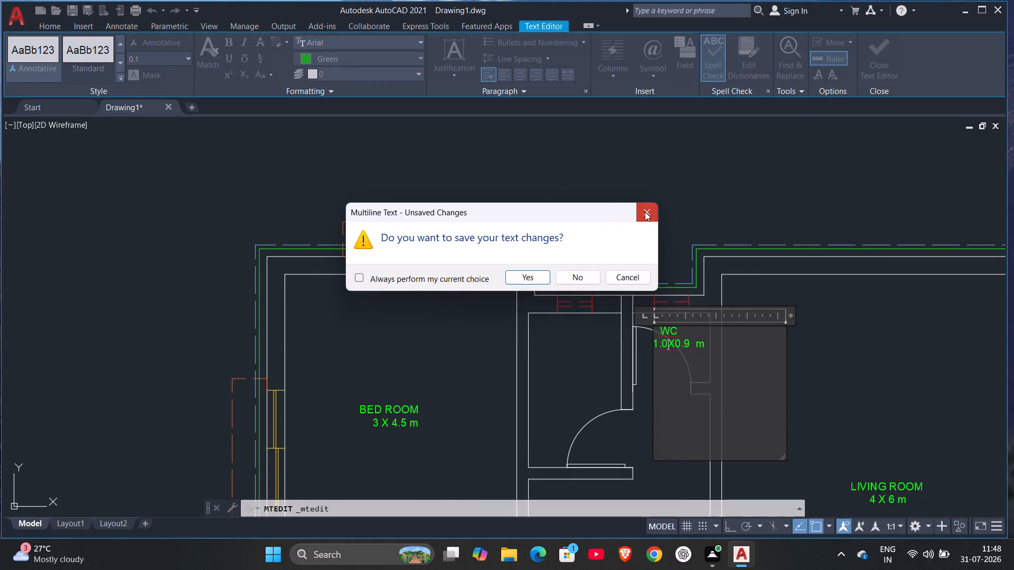
click(662, 183)
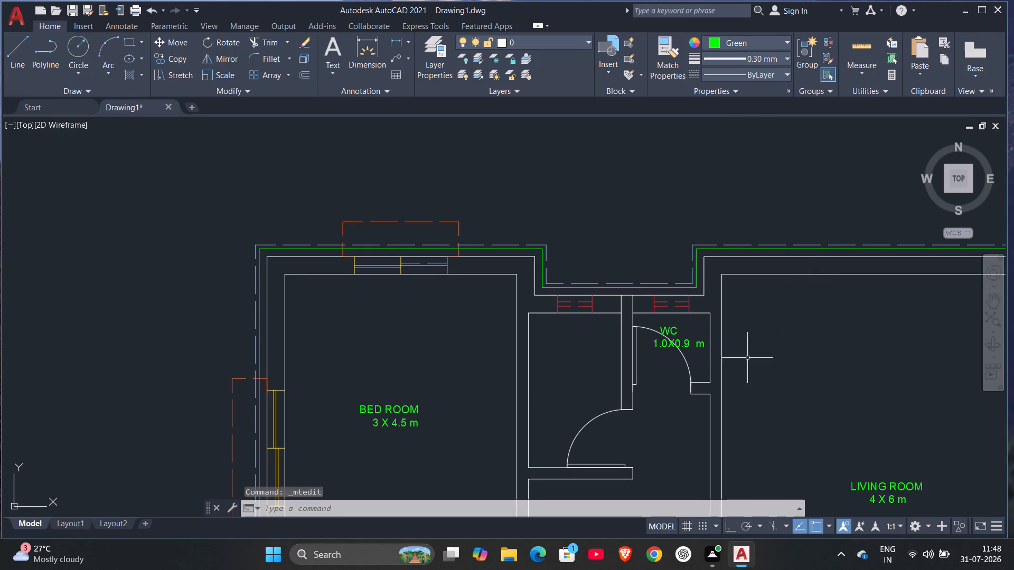
Review the room and parking labels across the whole floor plan.
scroll(772, 355, down, 2)
middle_drag(795, 417, 629, 261)
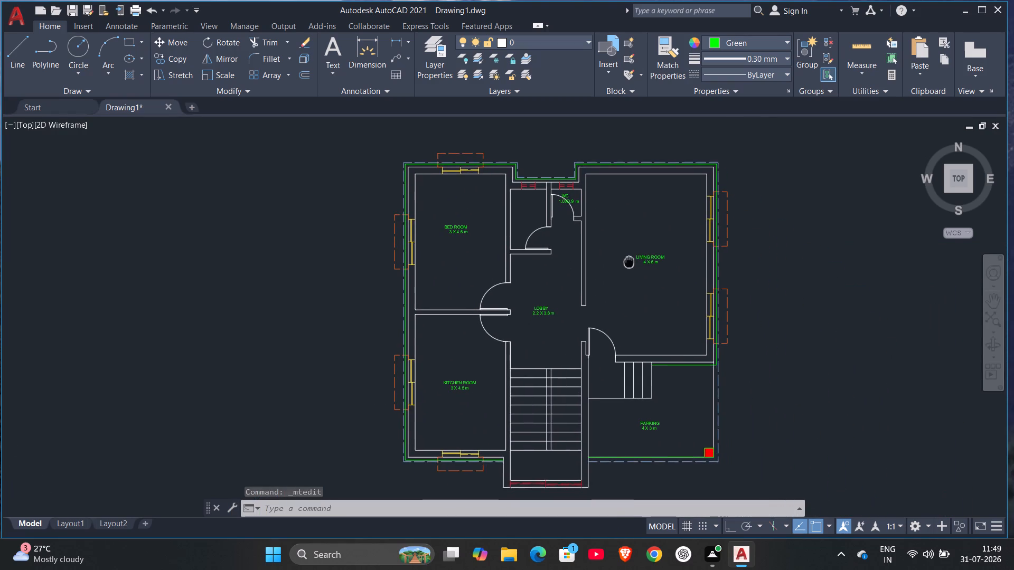
middle_drag(629, 261, 625, 207)
scroll(651, 256, up, 2)
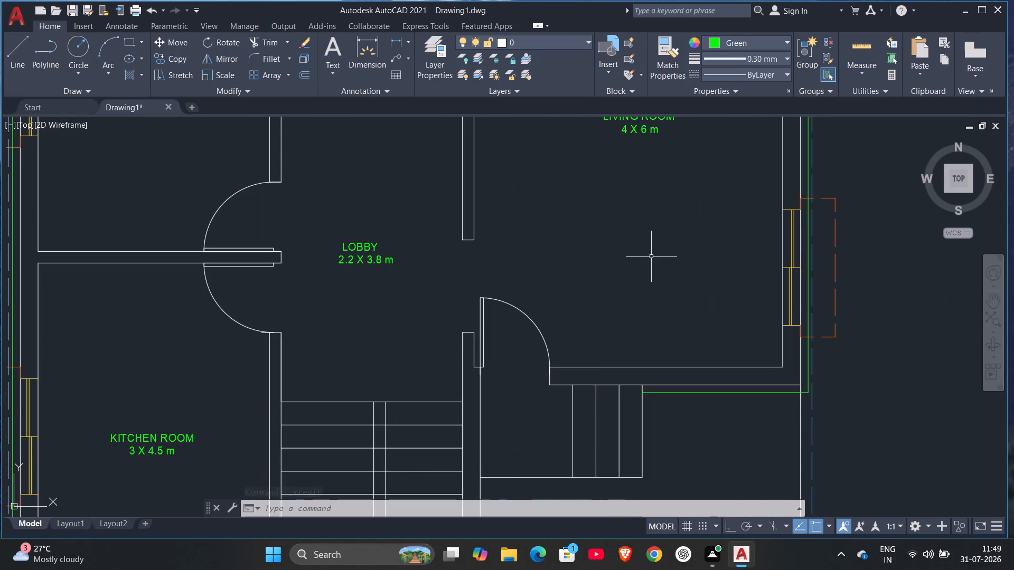
scroll(651, 256, down, 2)
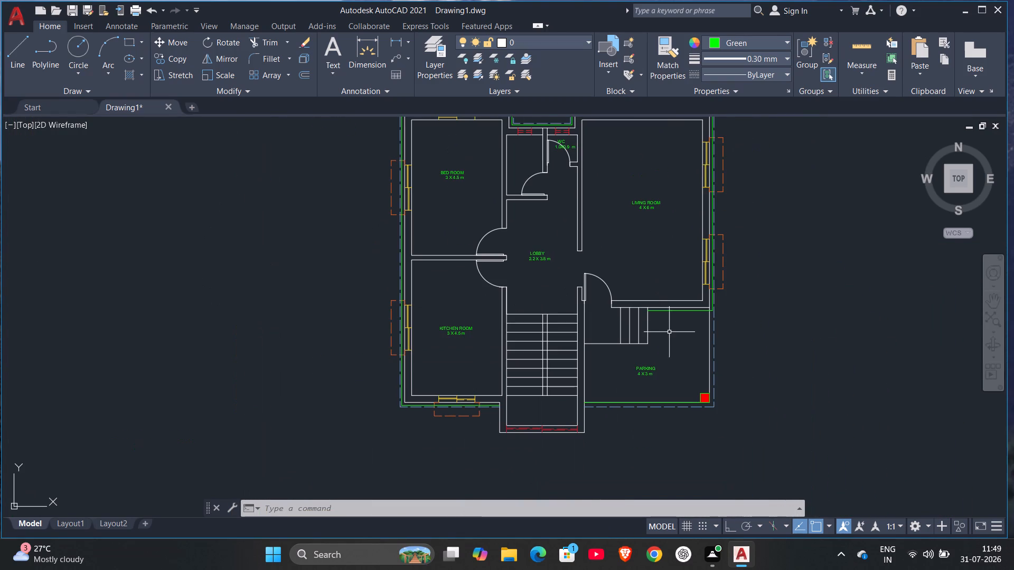
middle_drag(683, 309, 688, 366)
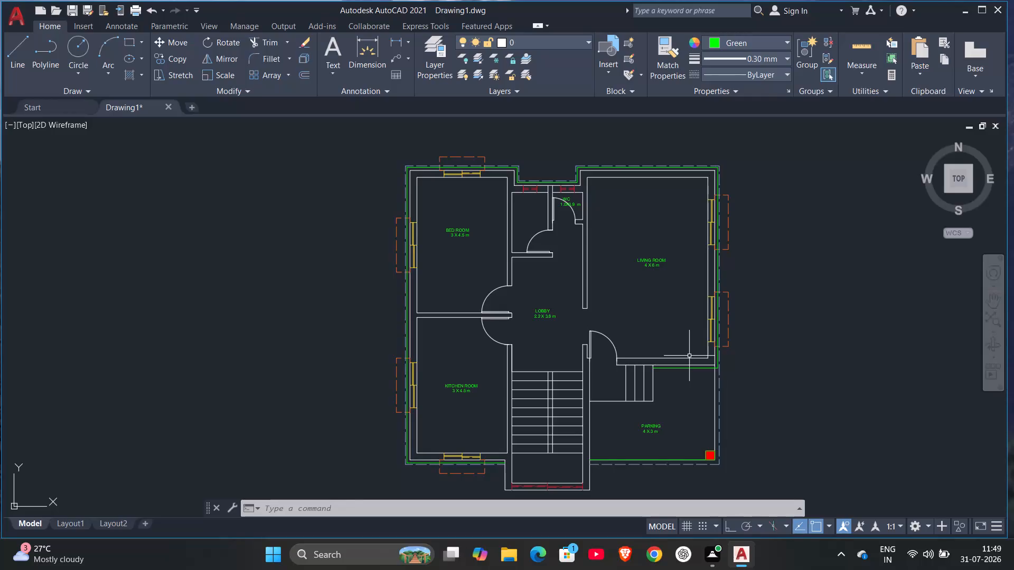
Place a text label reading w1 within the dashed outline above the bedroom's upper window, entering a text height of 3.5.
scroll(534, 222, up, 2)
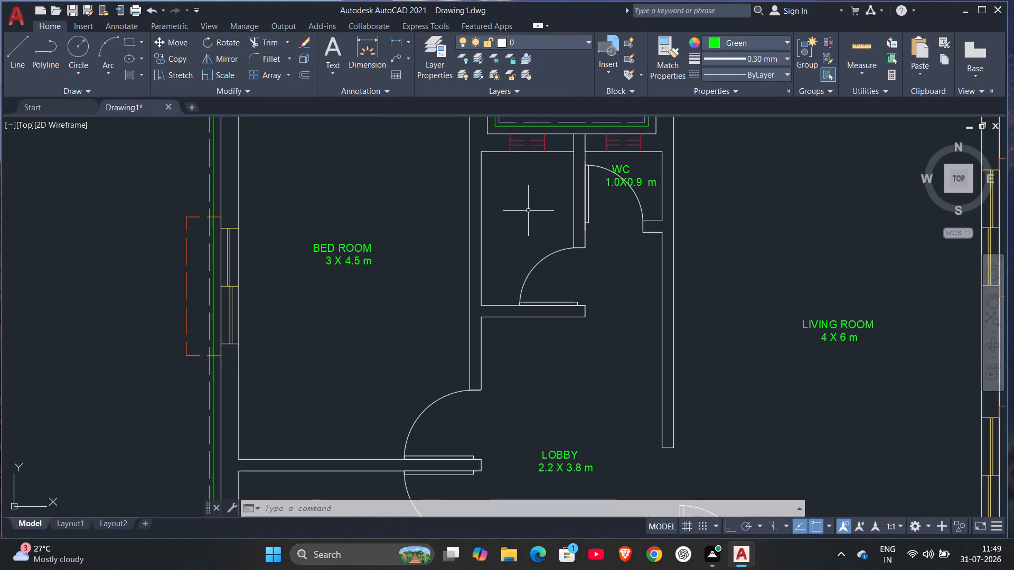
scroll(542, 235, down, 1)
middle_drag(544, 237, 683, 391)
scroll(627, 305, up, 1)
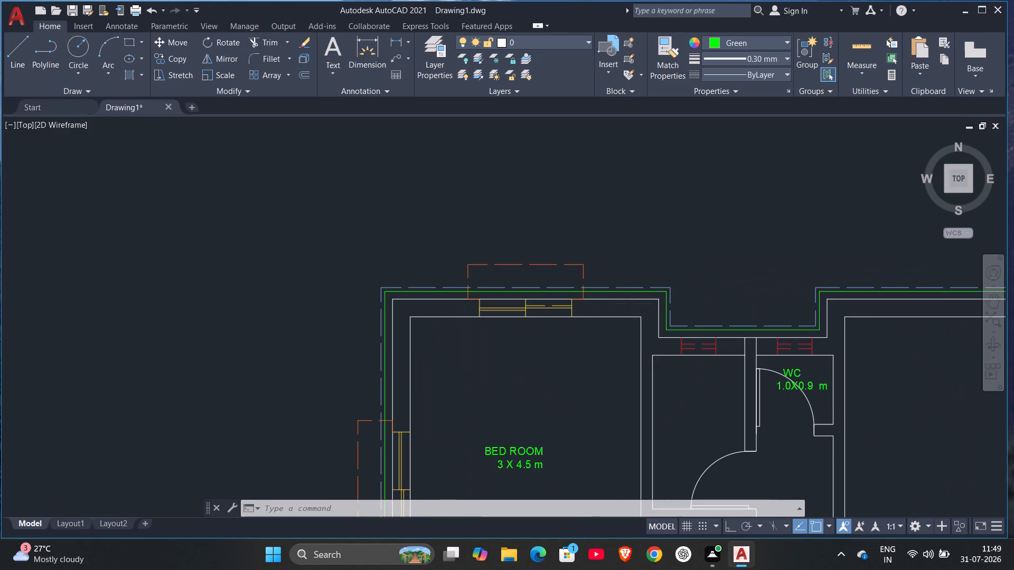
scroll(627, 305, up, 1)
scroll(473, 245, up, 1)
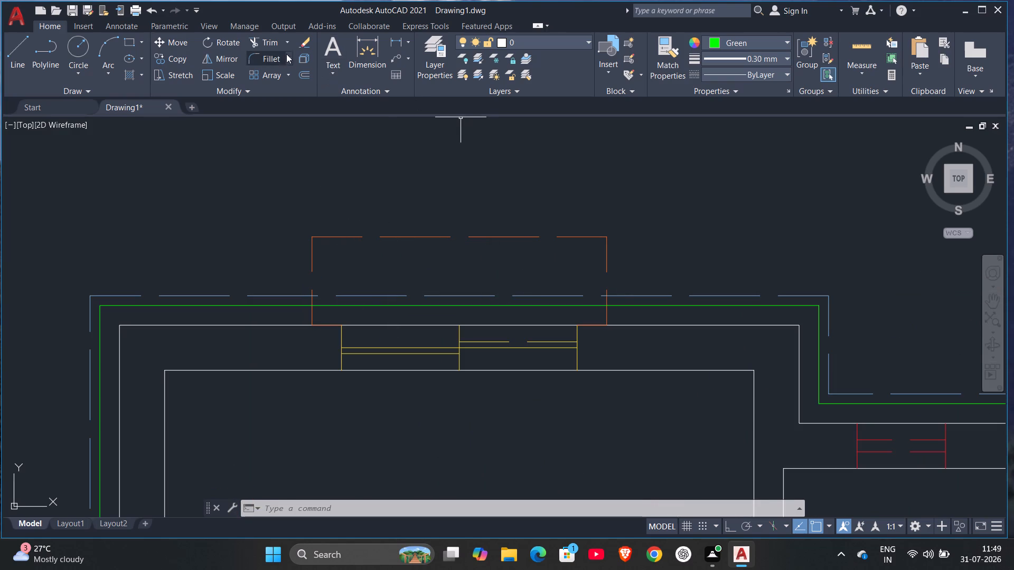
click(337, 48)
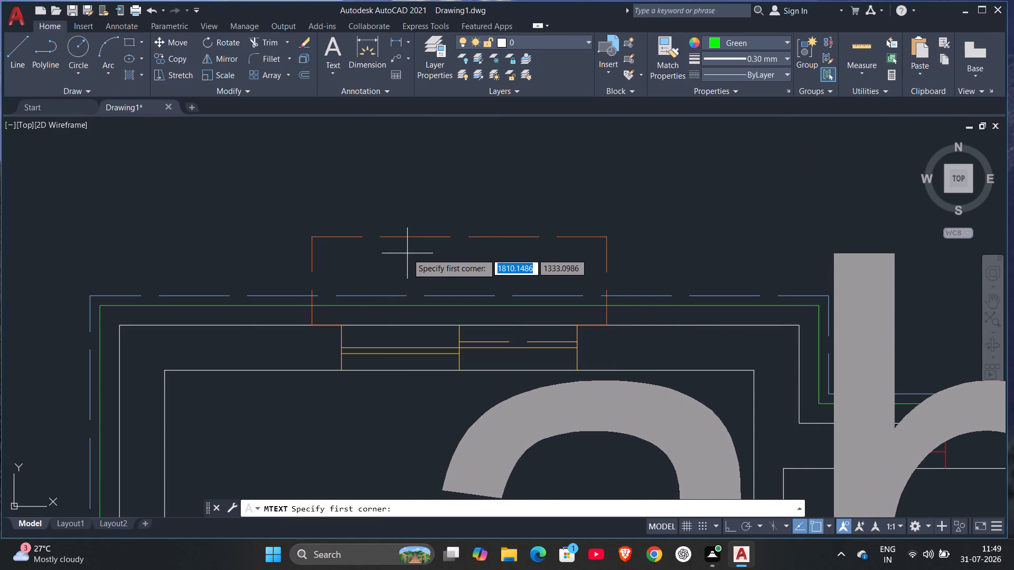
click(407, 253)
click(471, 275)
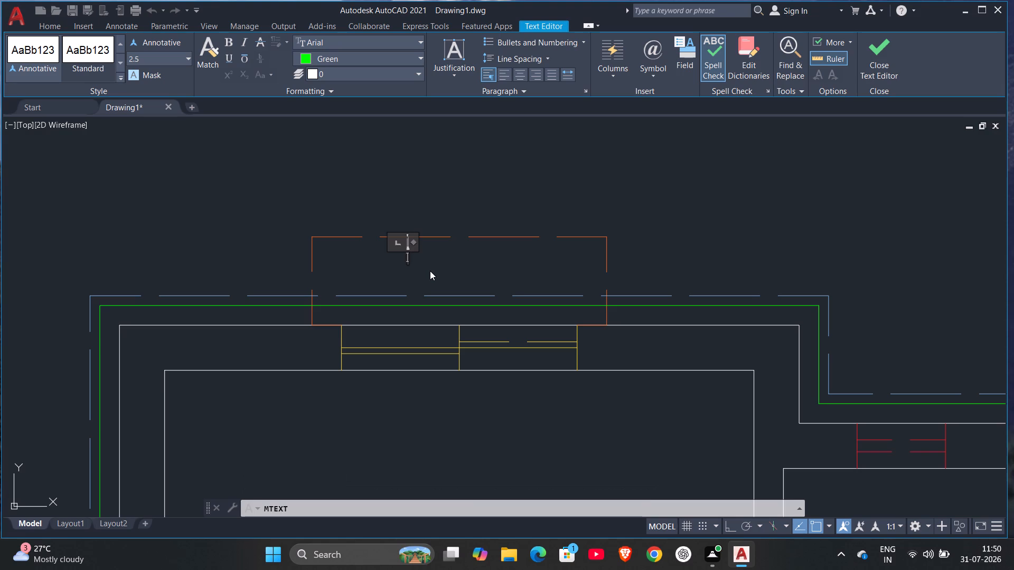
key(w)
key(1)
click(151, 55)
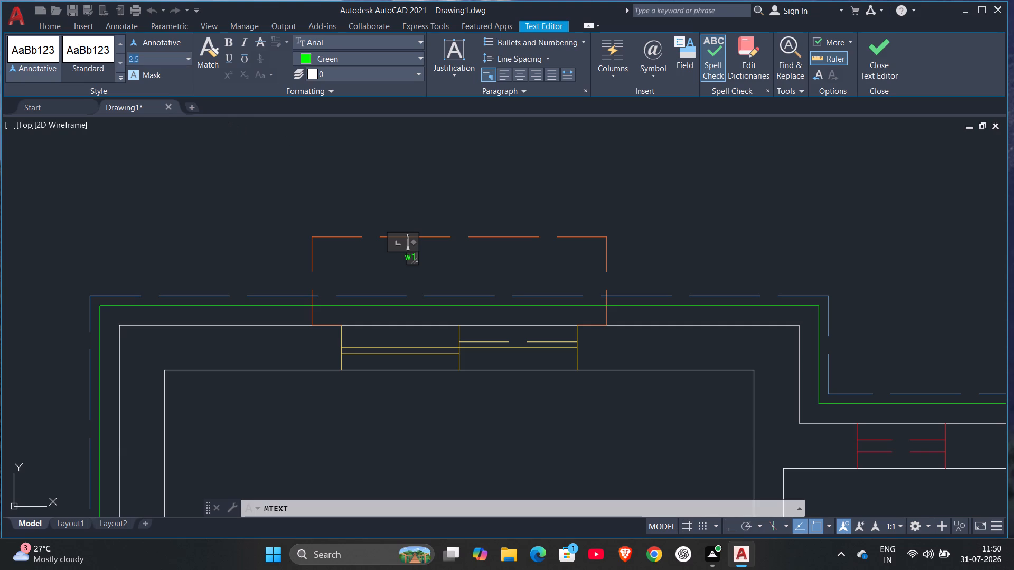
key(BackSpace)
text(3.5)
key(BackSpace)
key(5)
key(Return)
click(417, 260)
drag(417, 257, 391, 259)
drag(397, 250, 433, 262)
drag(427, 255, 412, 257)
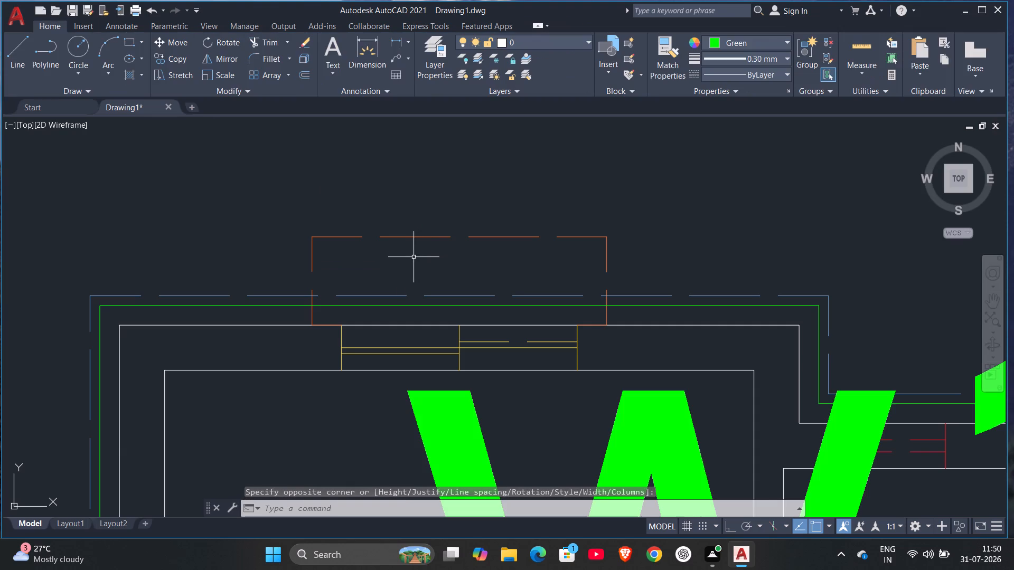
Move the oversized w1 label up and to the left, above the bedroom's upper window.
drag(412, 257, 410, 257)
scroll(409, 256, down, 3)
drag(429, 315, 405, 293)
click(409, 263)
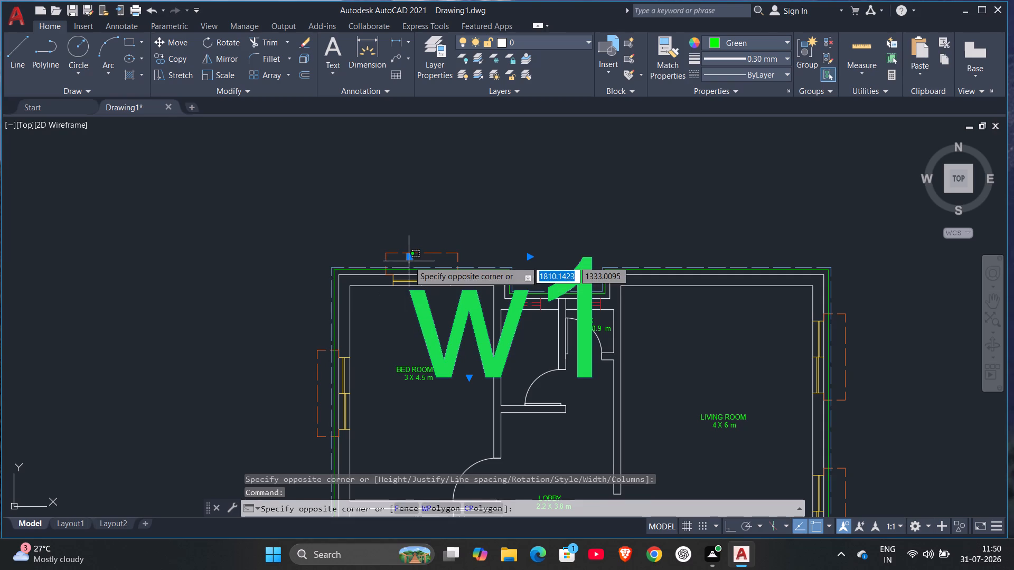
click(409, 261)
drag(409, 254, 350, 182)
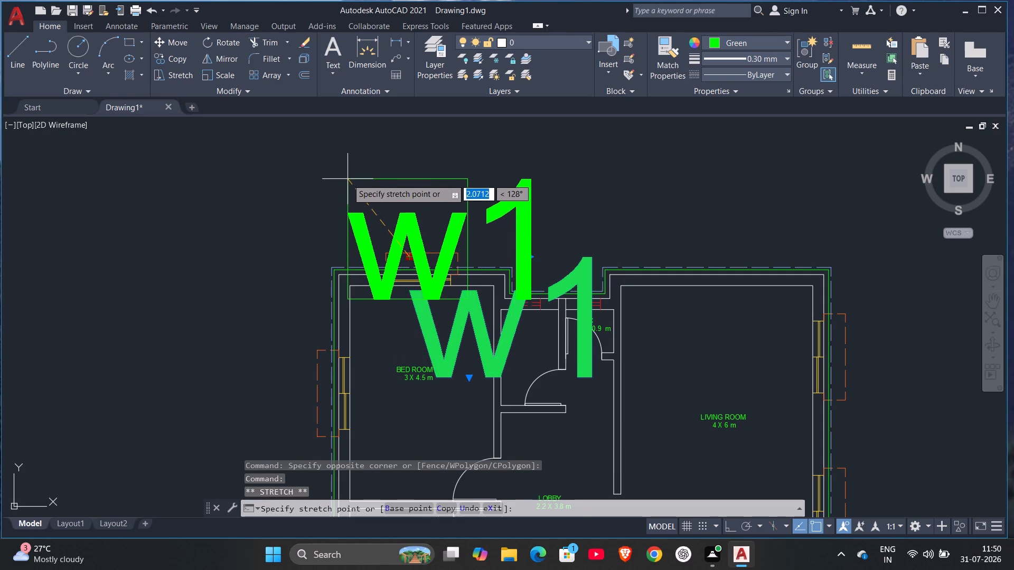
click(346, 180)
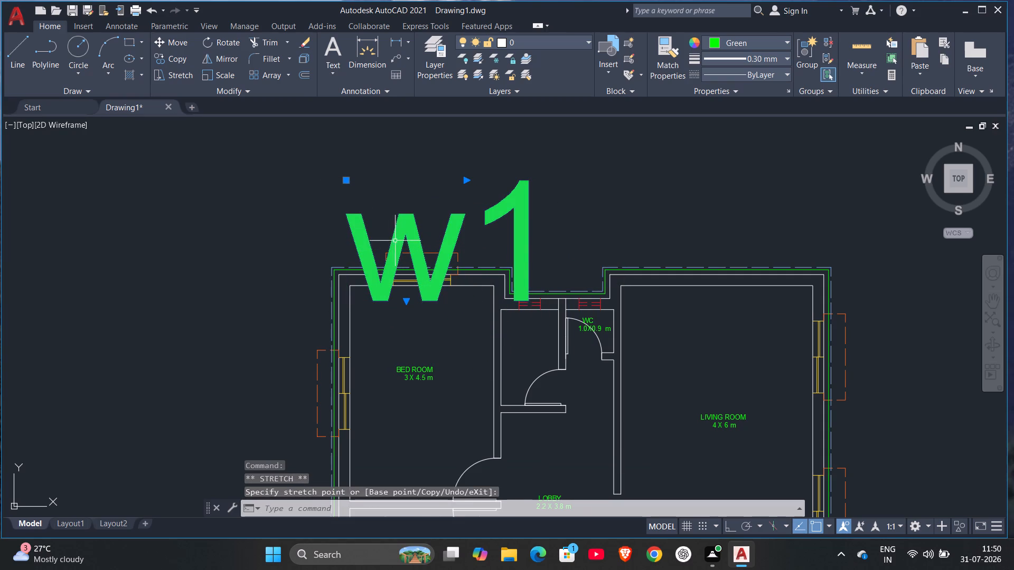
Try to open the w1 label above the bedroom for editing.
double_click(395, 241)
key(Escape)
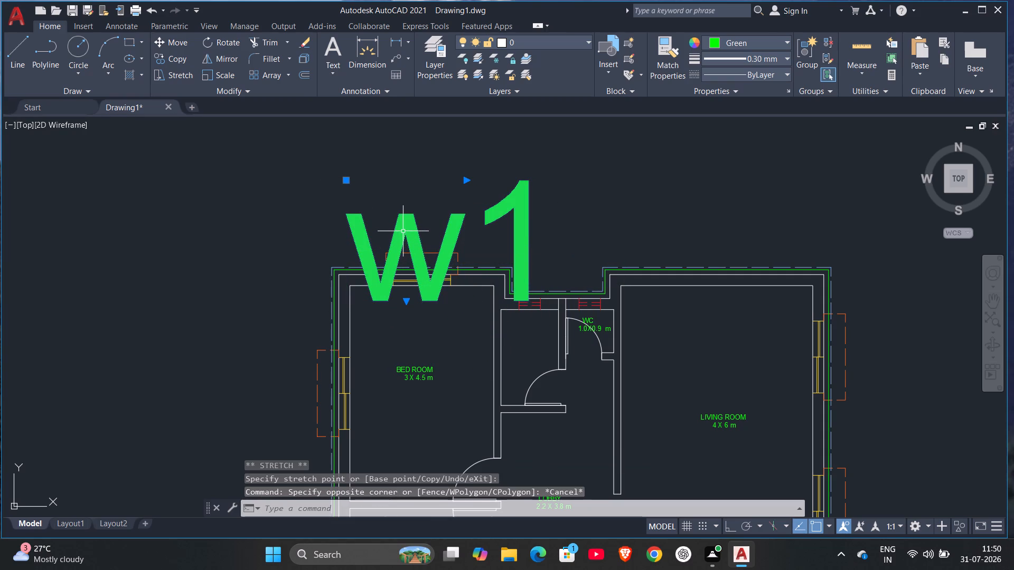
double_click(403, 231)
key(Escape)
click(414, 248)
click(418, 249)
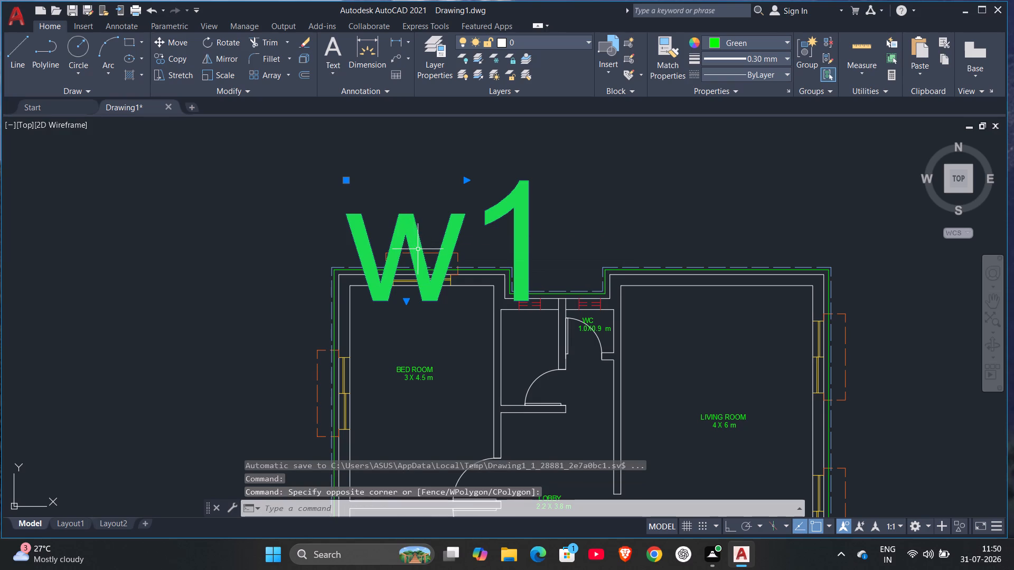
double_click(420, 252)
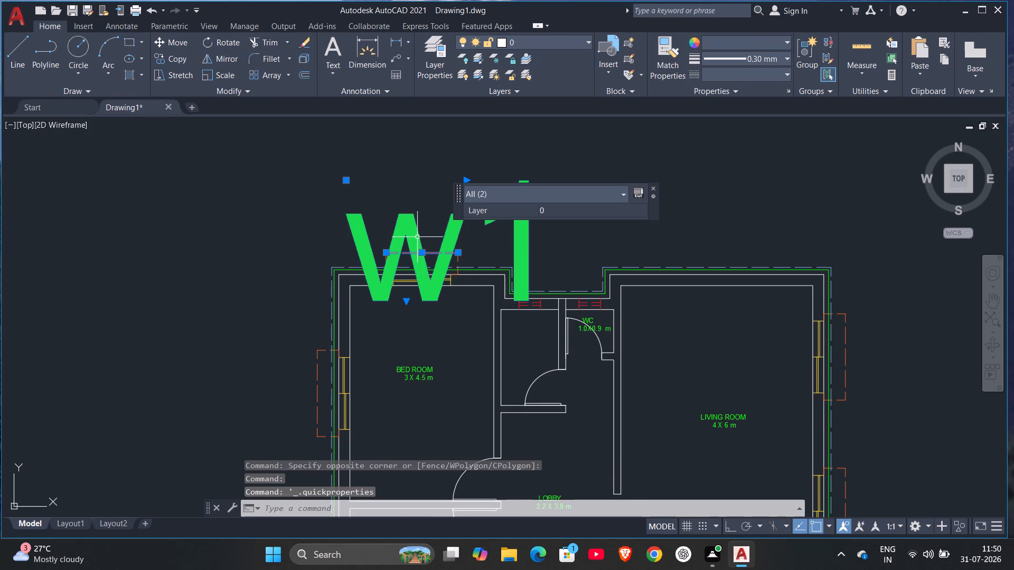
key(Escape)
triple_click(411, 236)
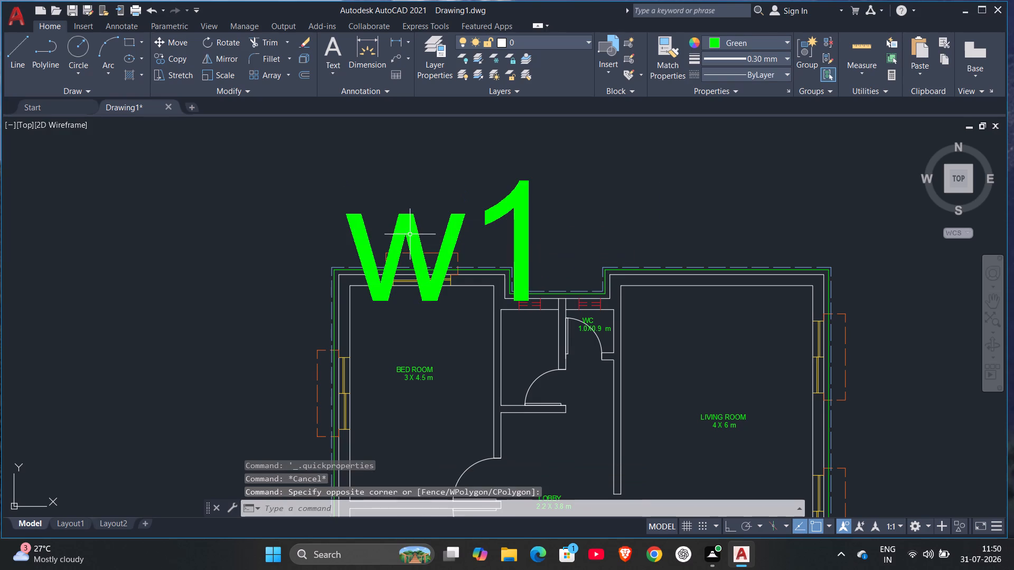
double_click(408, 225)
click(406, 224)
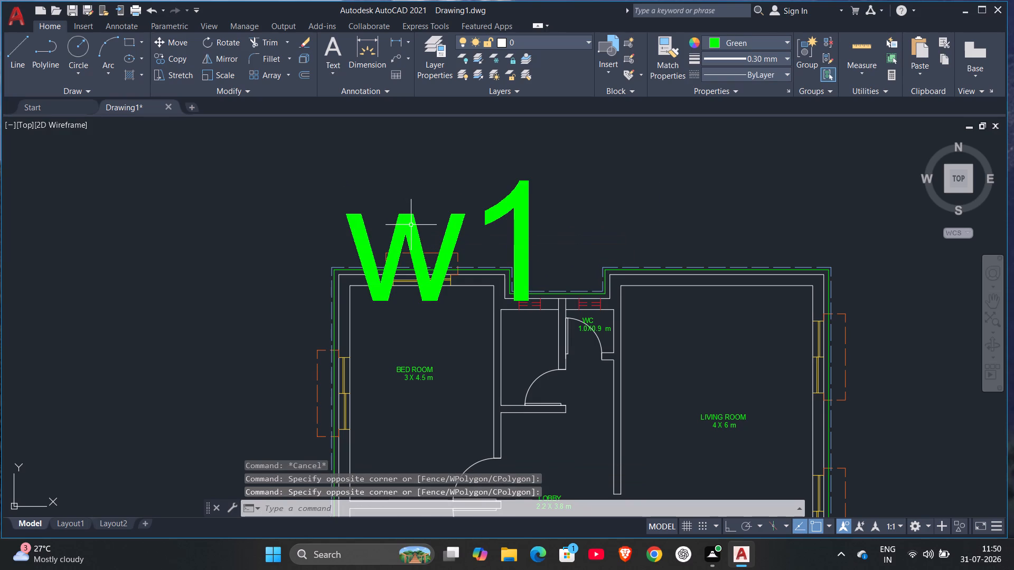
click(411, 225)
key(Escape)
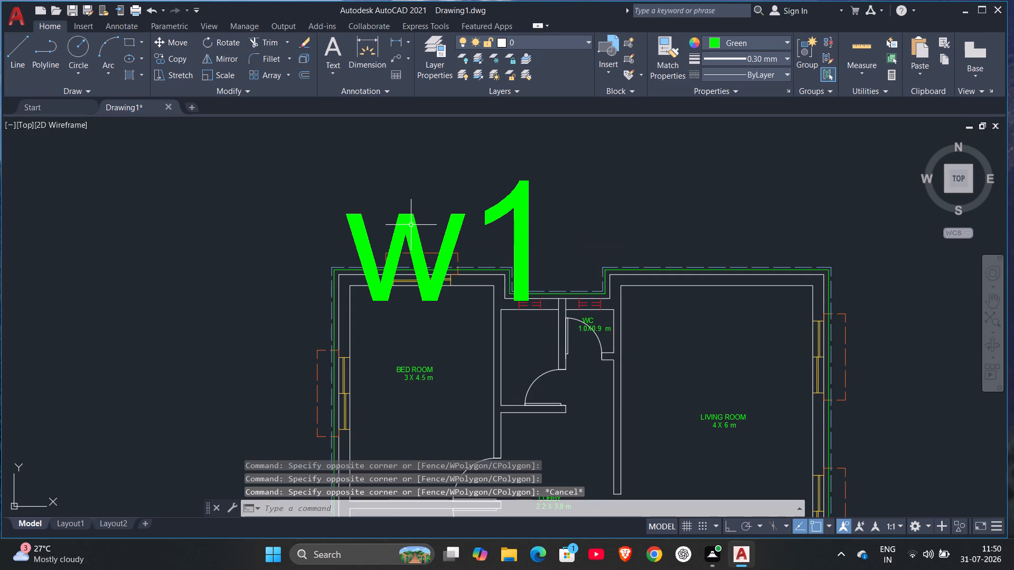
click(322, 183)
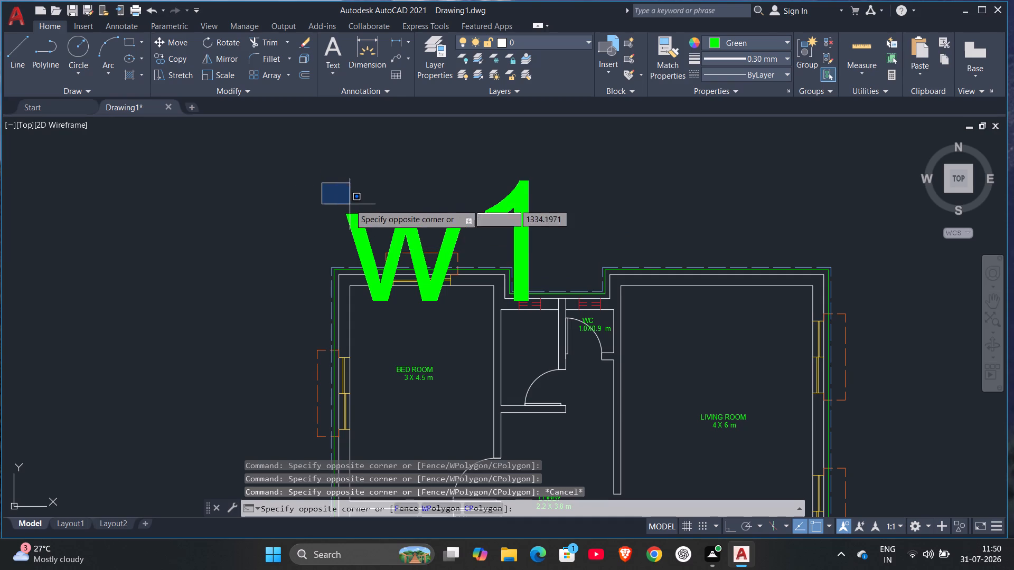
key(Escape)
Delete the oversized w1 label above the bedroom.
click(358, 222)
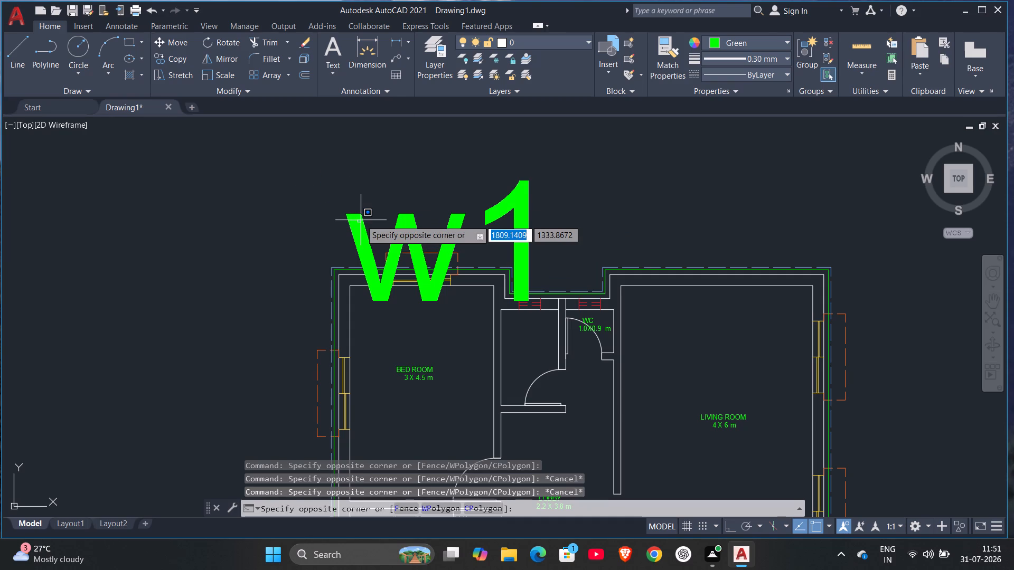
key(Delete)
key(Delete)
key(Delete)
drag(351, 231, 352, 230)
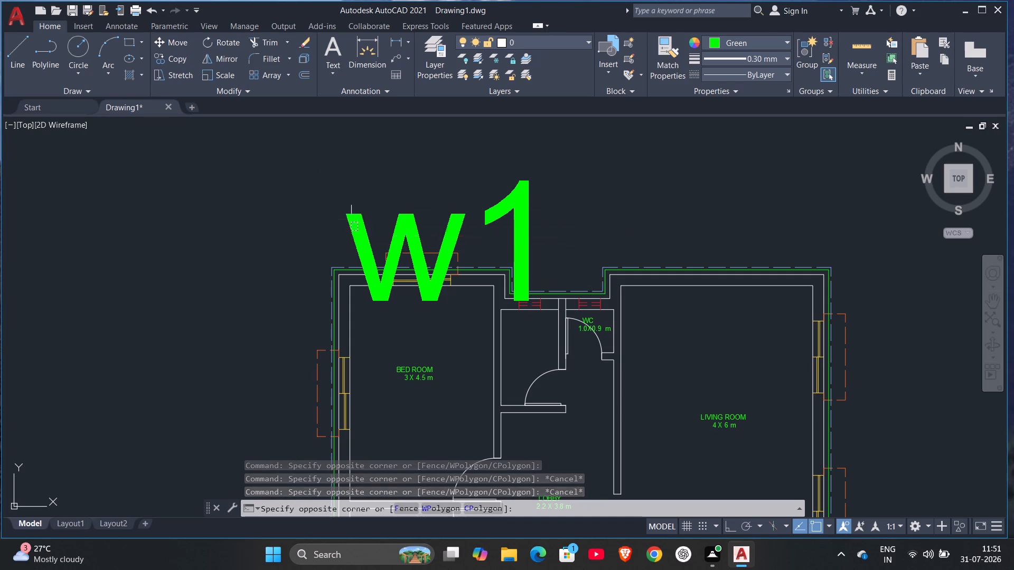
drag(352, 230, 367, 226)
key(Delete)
Start a new multiline text label within the dashed outline above the bedroom's upper window, with text height 0.2.
scroll(396, 271, up, 3)
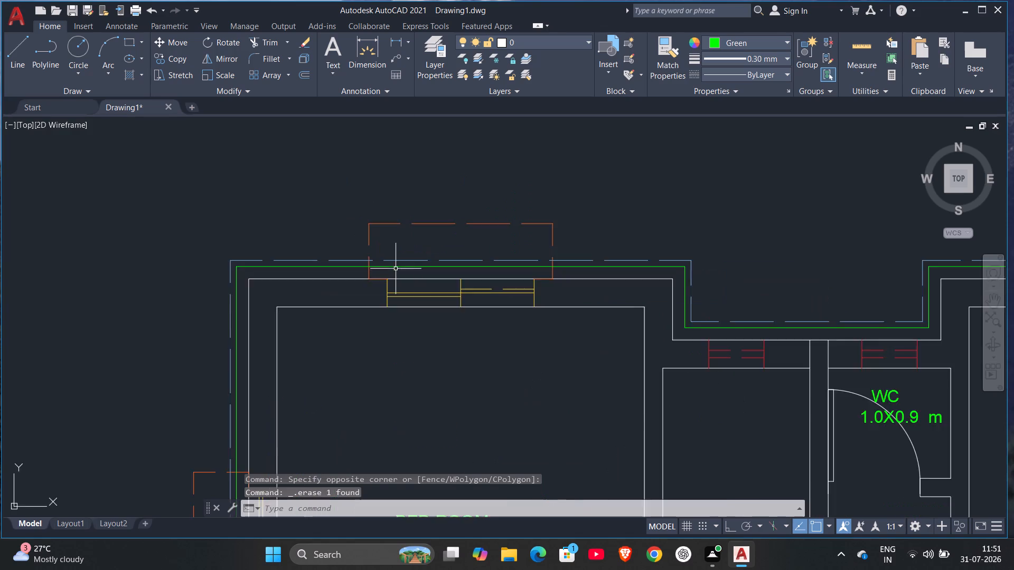
scroll(396, 269, up, 1)
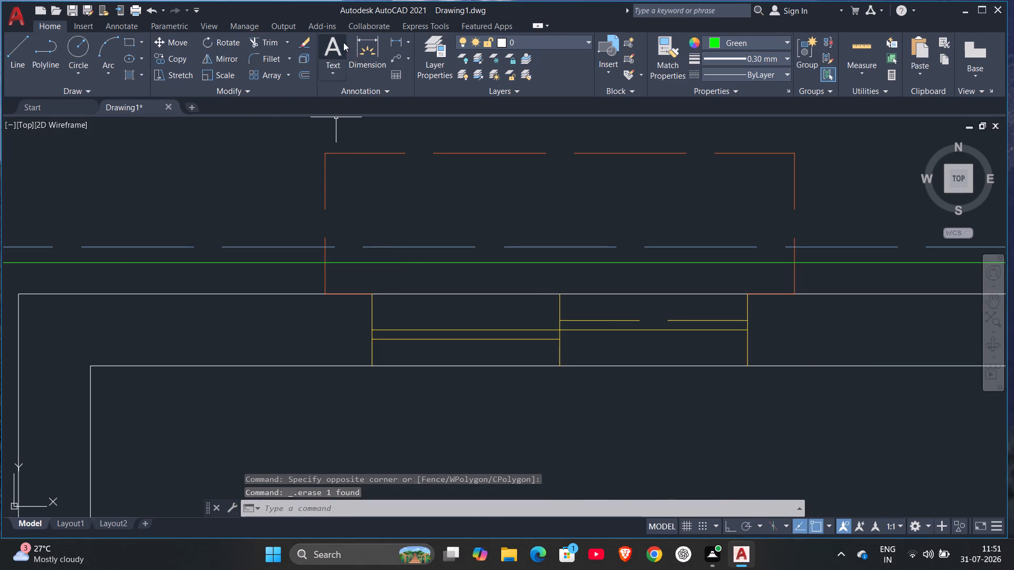
click(337, 43)
click(444, 179)
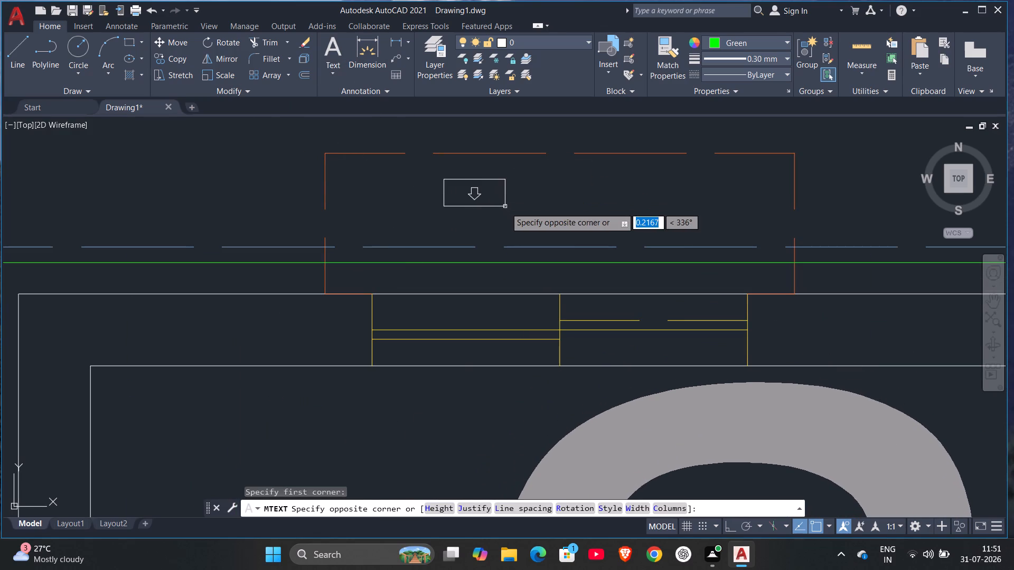
click(515, 211)
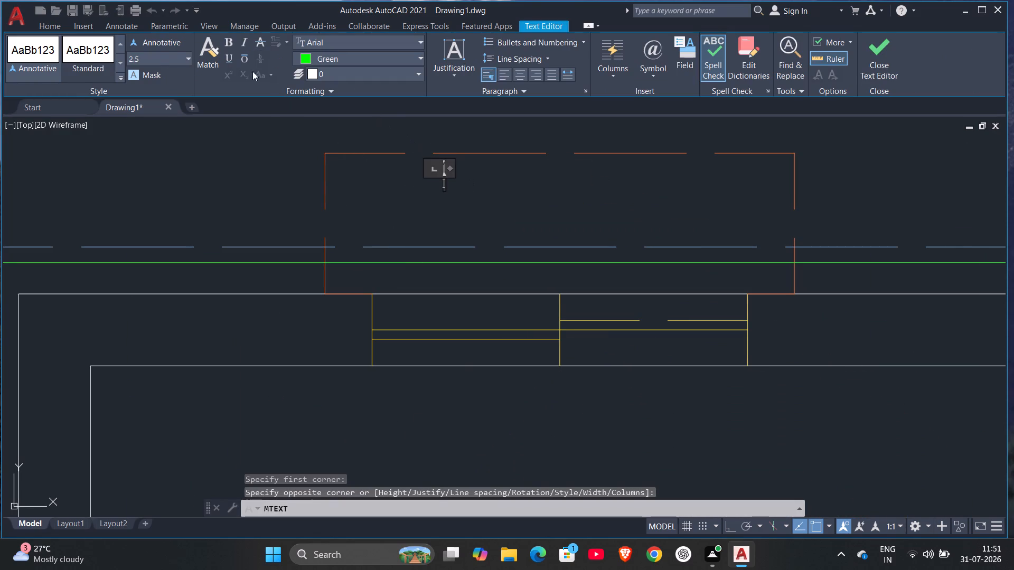
drag(142, 58, 143, 67)
key(BackSpace)
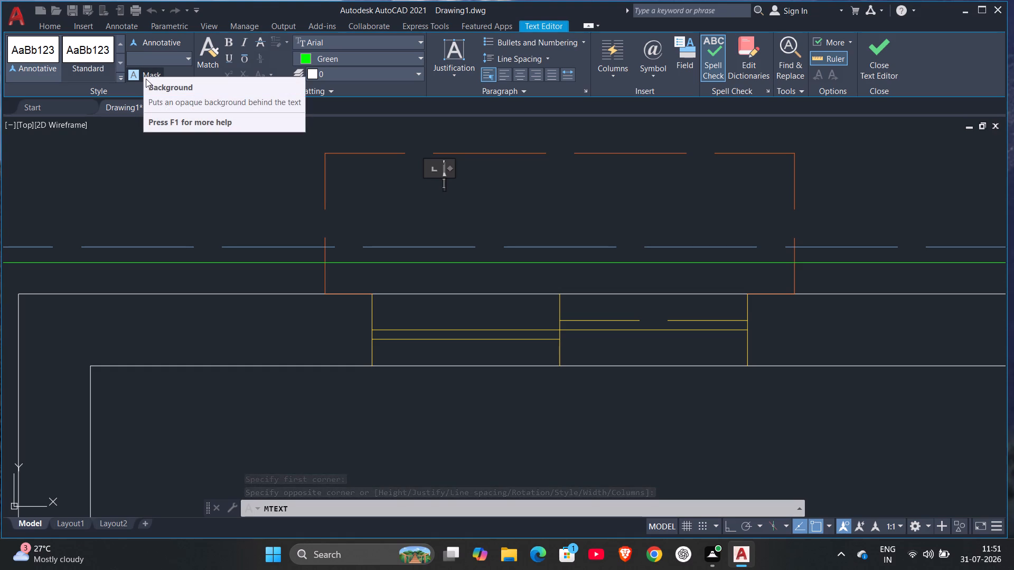
text(.2)
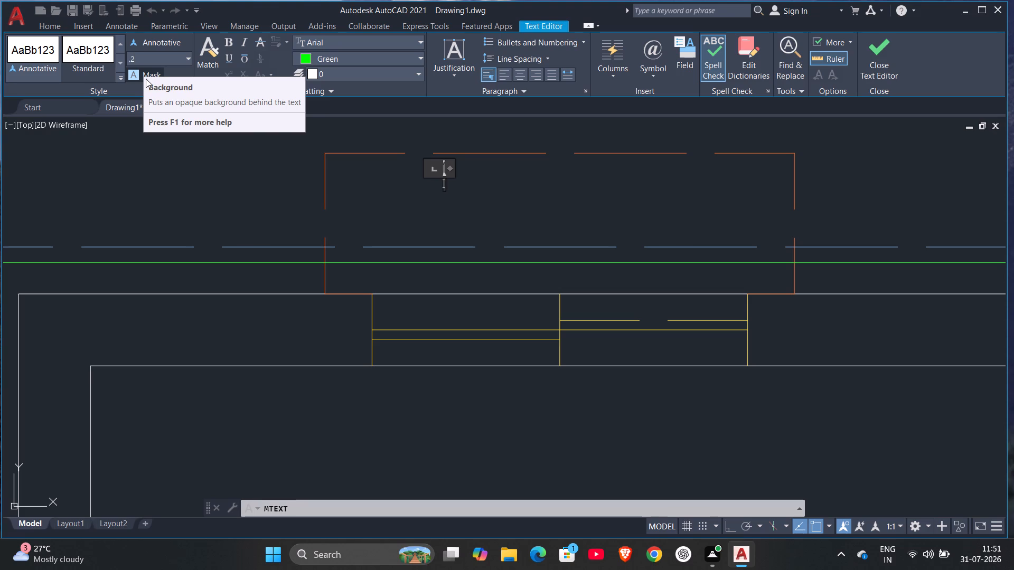
key(Return)
key(Return)
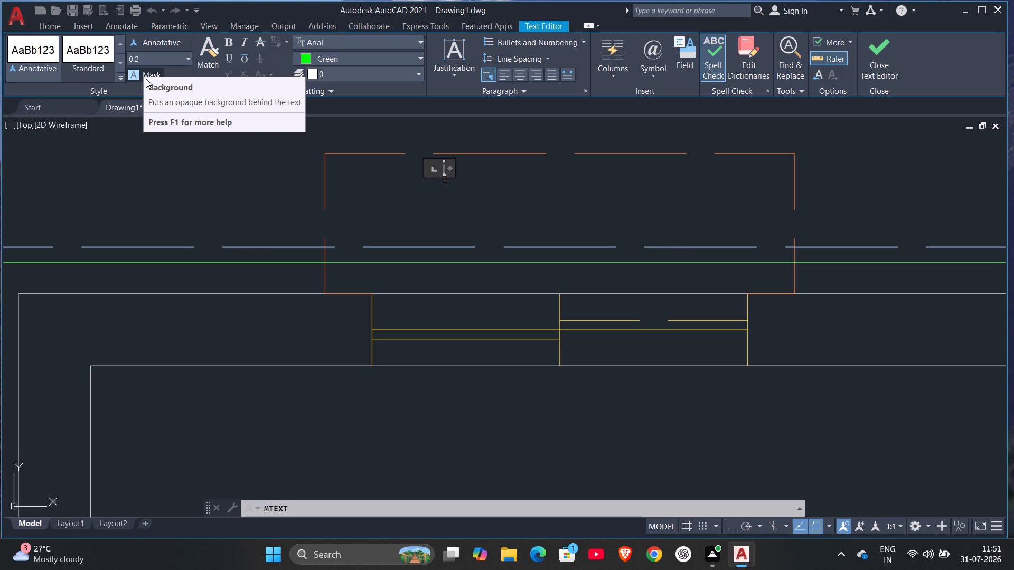
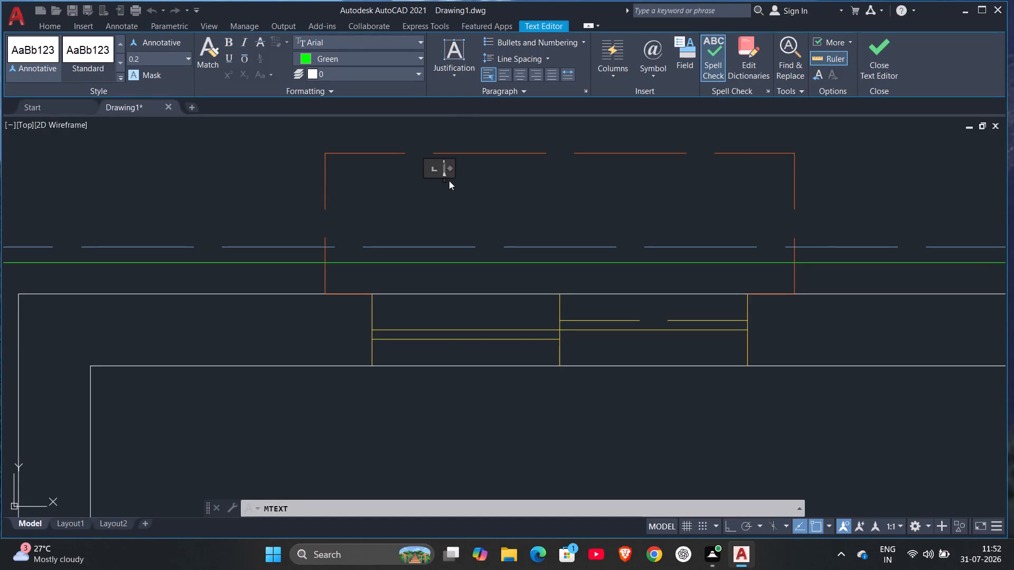
Enter w1w1 as the text of the new label above the bedroom's upper window and close its editor.
key(w)
key(1)
text(w1)
click(450, 174)
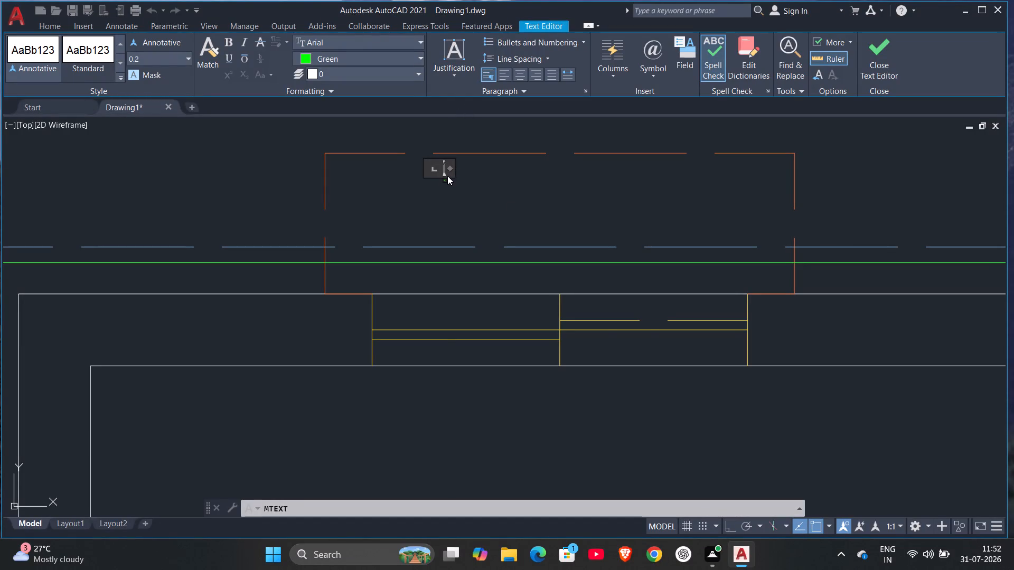
click(447, 176)
click(447, 180)
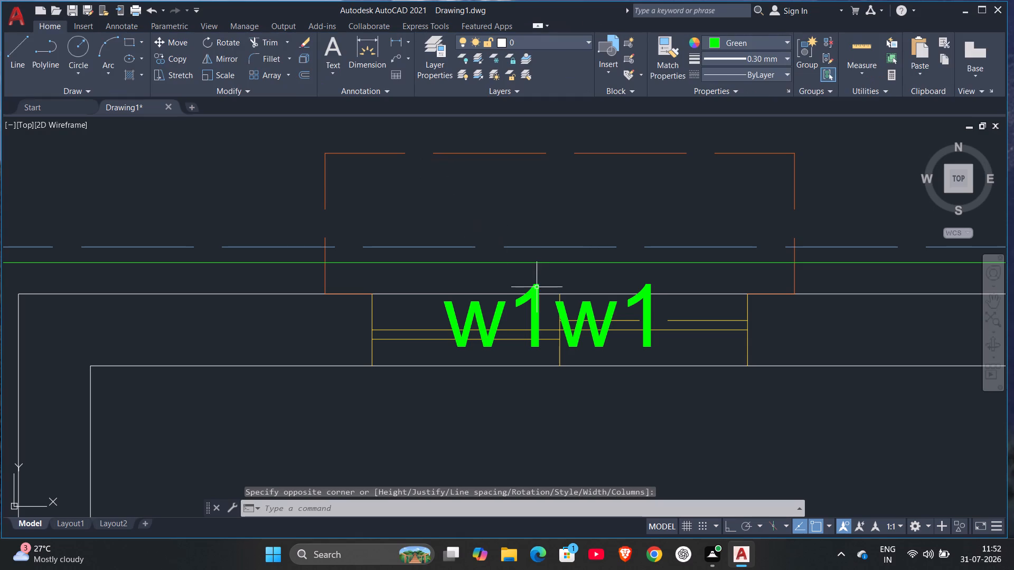
Reopen the new label at the bedroom's upper window and shorten its text to w1.
click(568, 321)
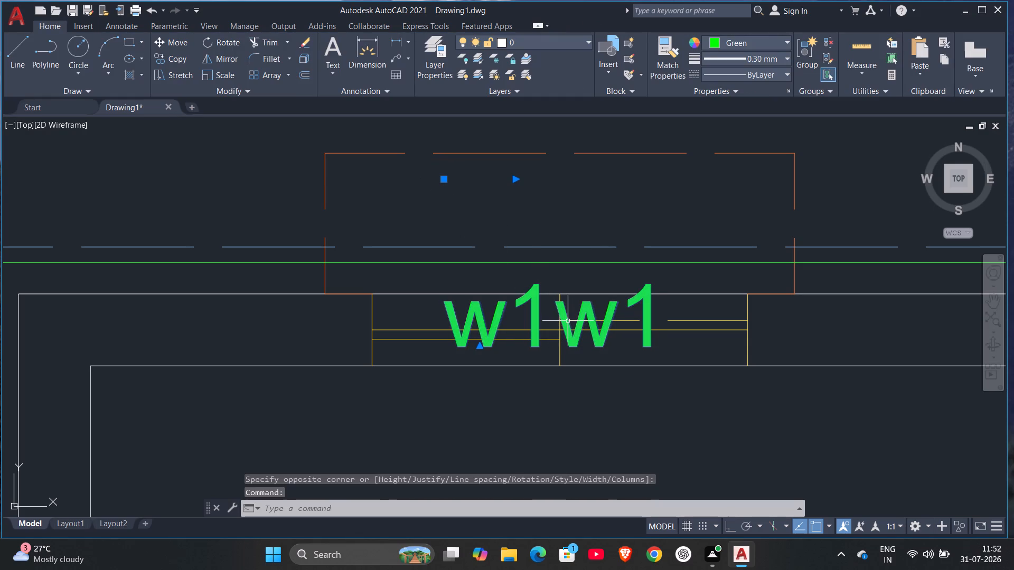
double_click(568, 320)
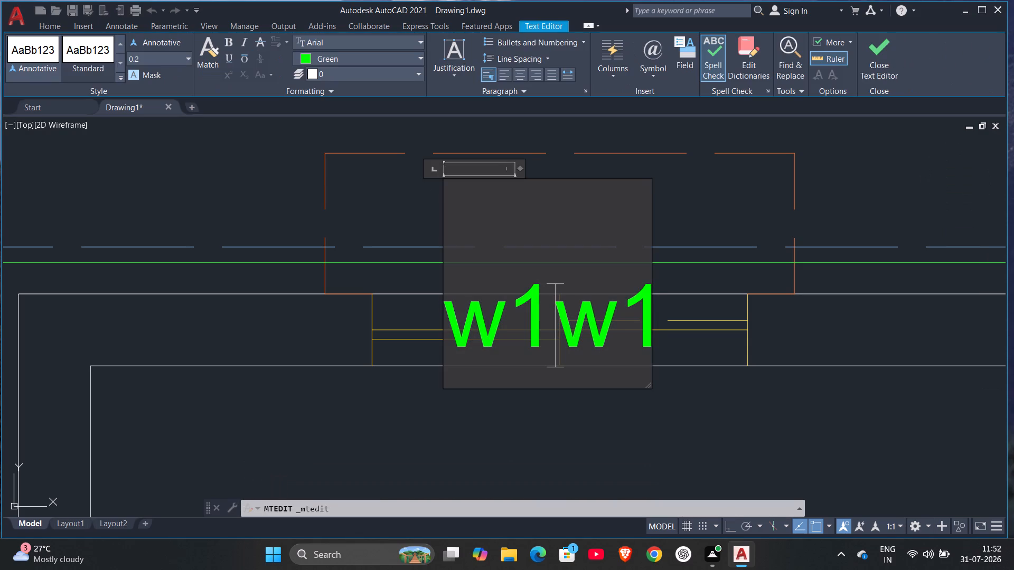
key(BackSpace)
key(BackSpace)
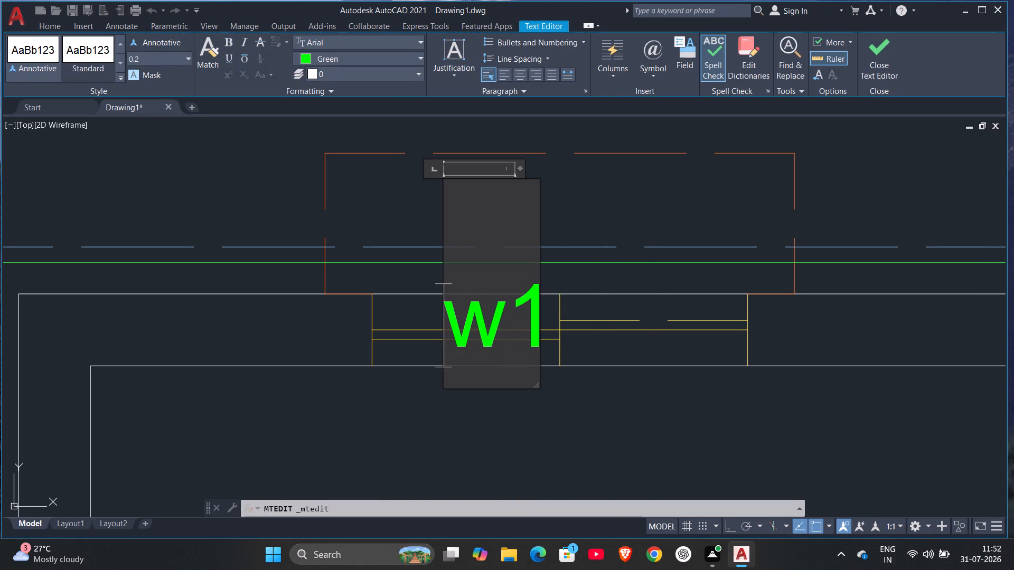
click(457, 176)
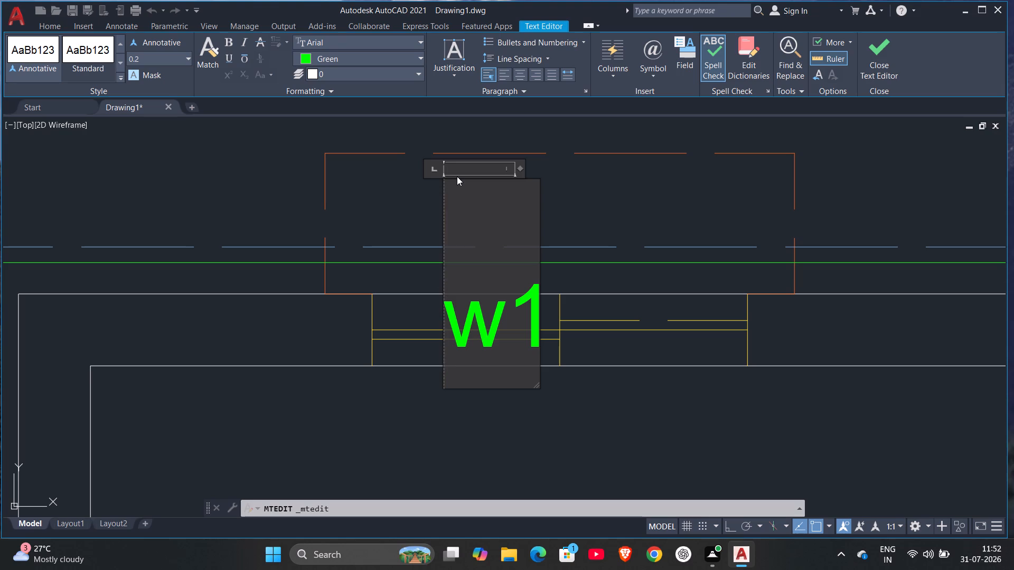
click(457, 176)
click(488, 319)
click(589, 219)
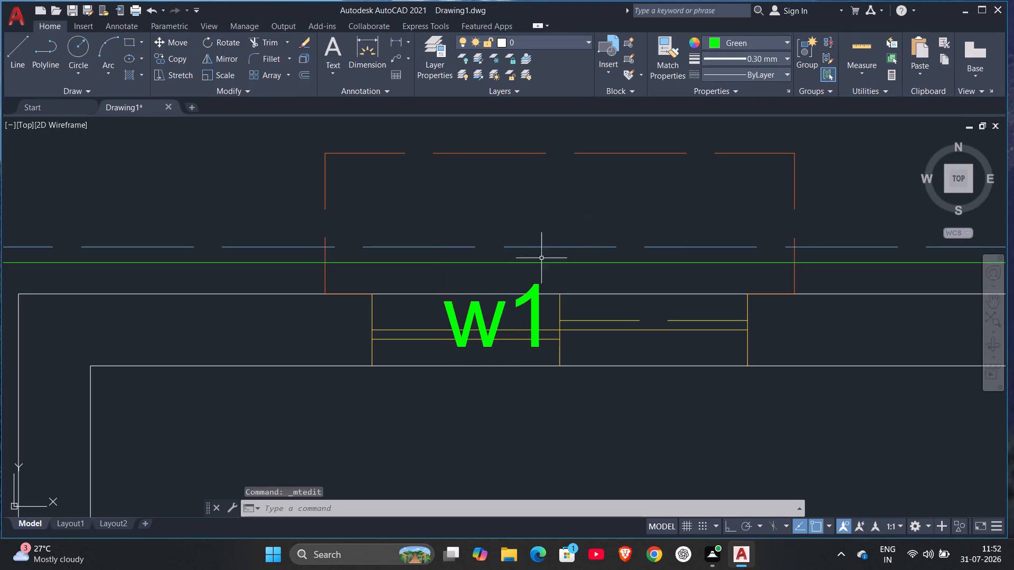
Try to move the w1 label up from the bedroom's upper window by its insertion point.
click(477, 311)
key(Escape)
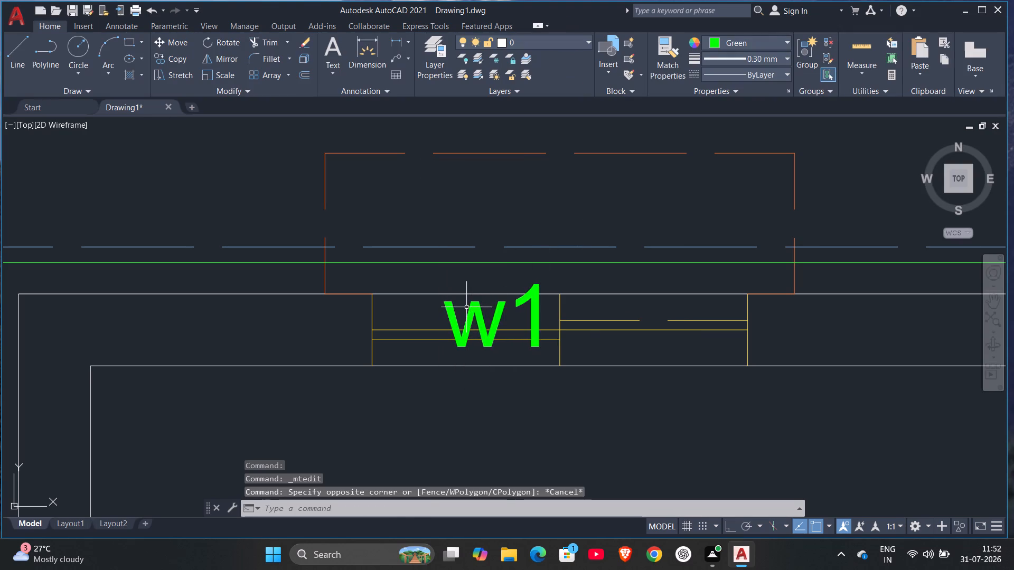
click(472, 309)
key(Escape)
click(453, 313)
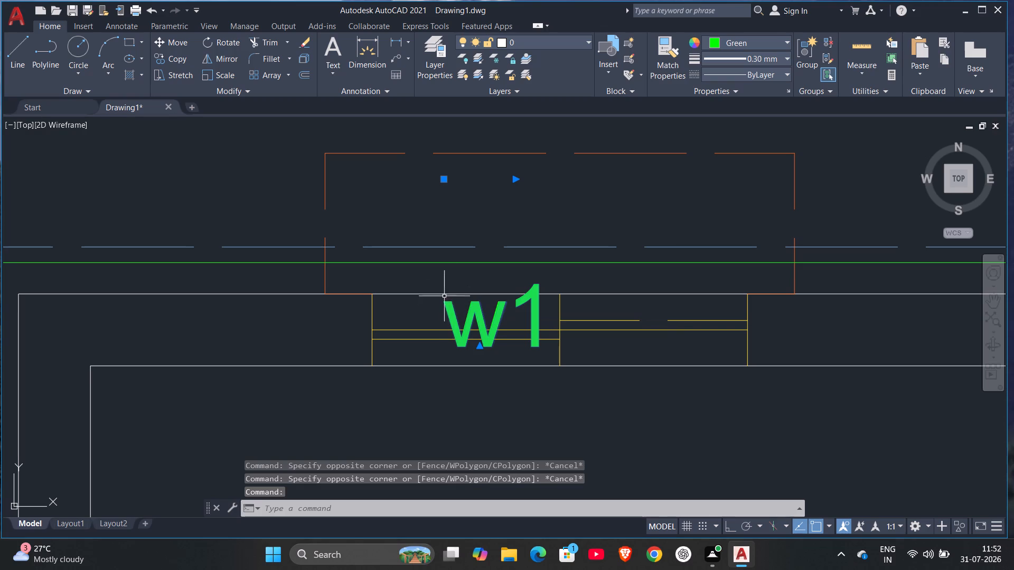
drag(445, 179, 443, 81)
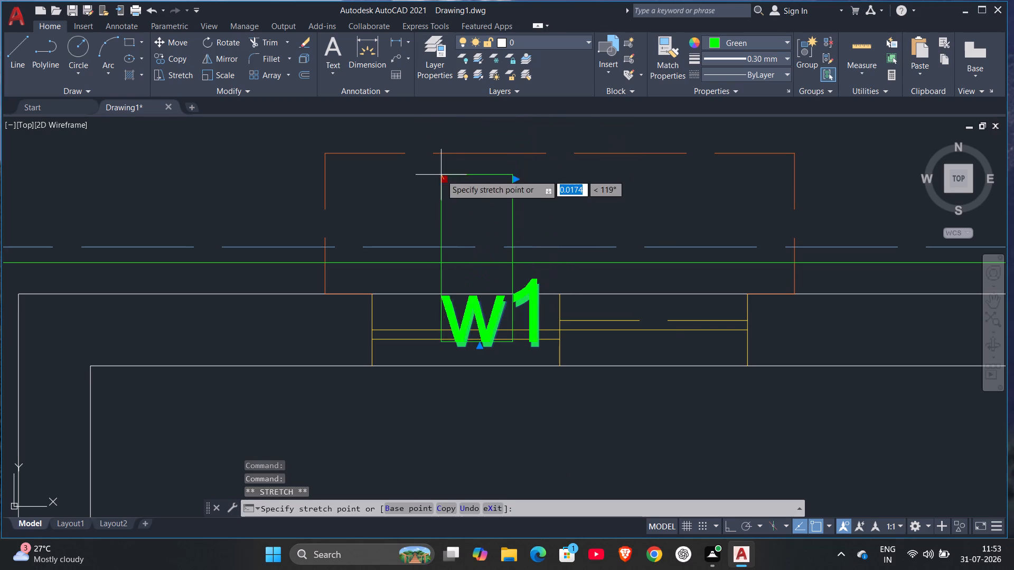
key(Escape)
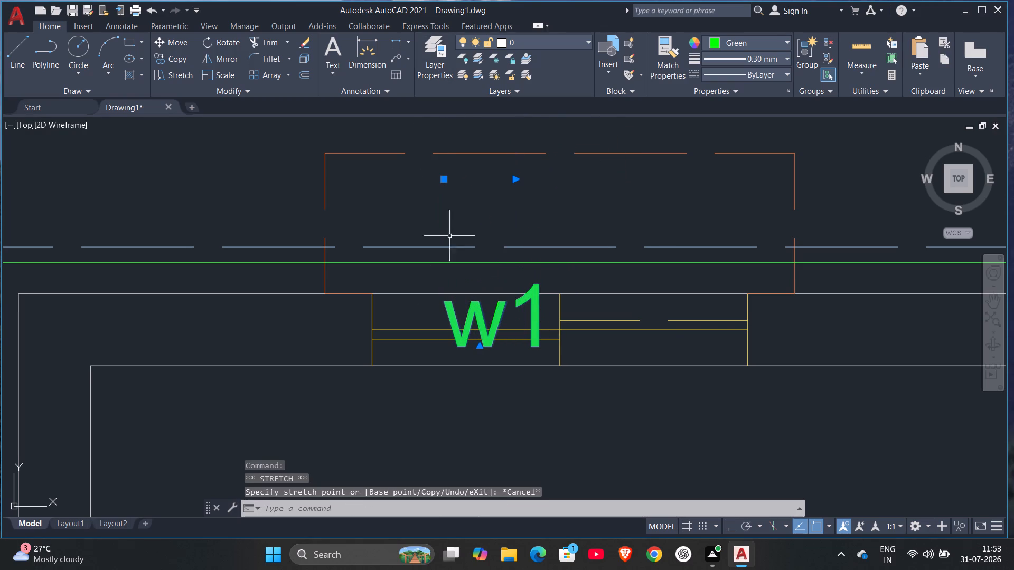
Shorten the column height of the w1 label by raising the lower edge of its text frame.
drag(479, 348, 478, 328)
drag(481, 302, 481, 282)
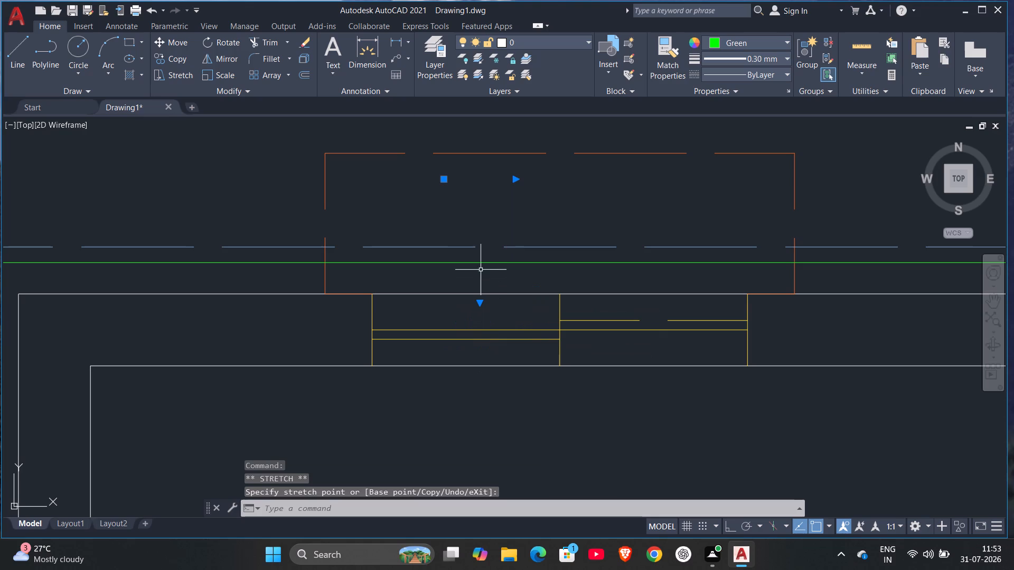
key(Escape)
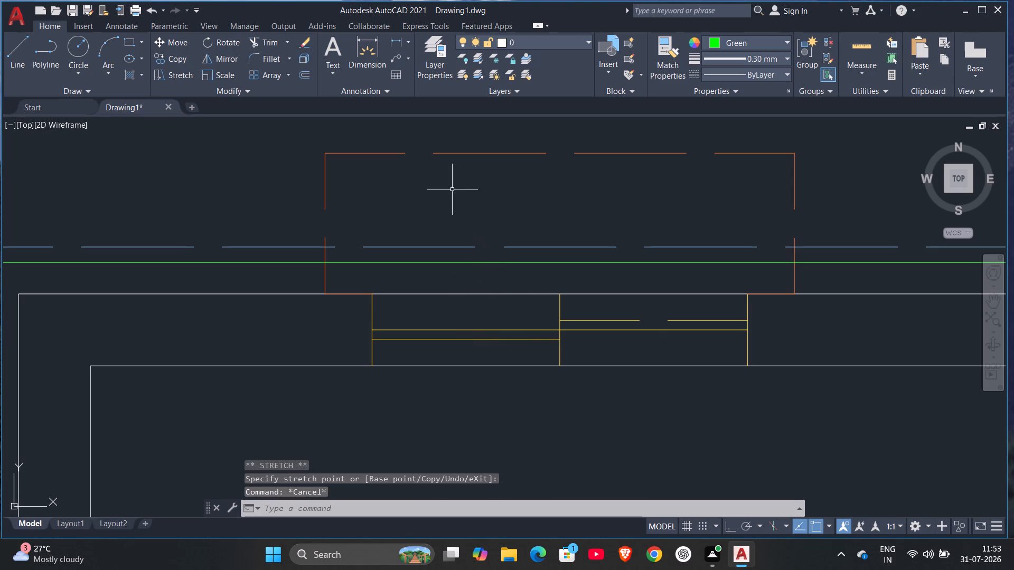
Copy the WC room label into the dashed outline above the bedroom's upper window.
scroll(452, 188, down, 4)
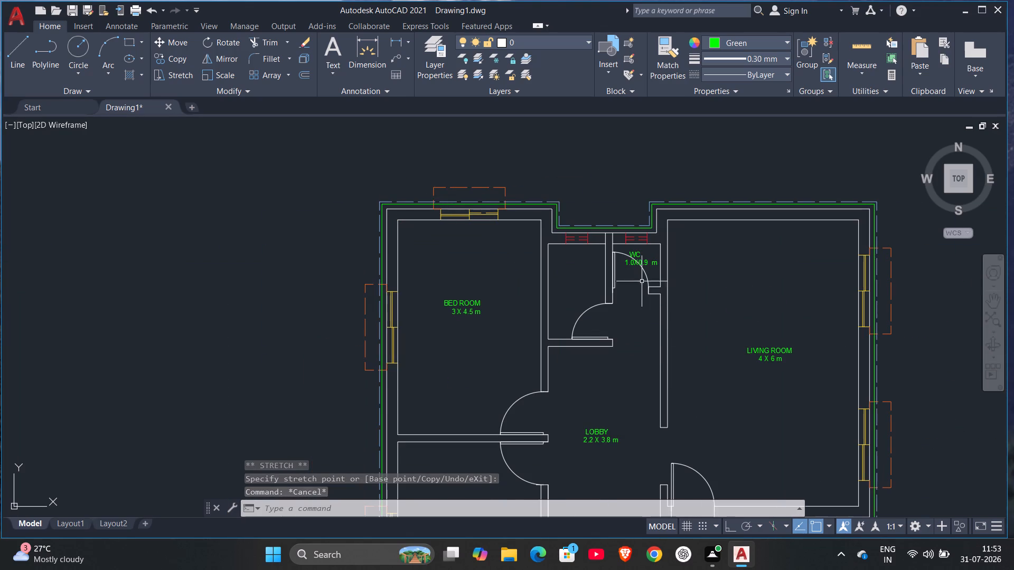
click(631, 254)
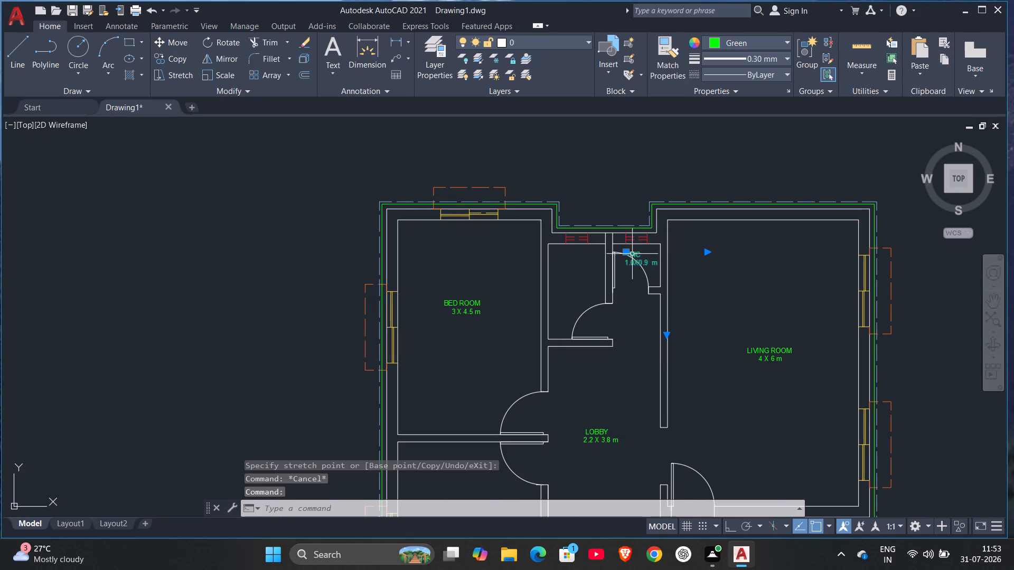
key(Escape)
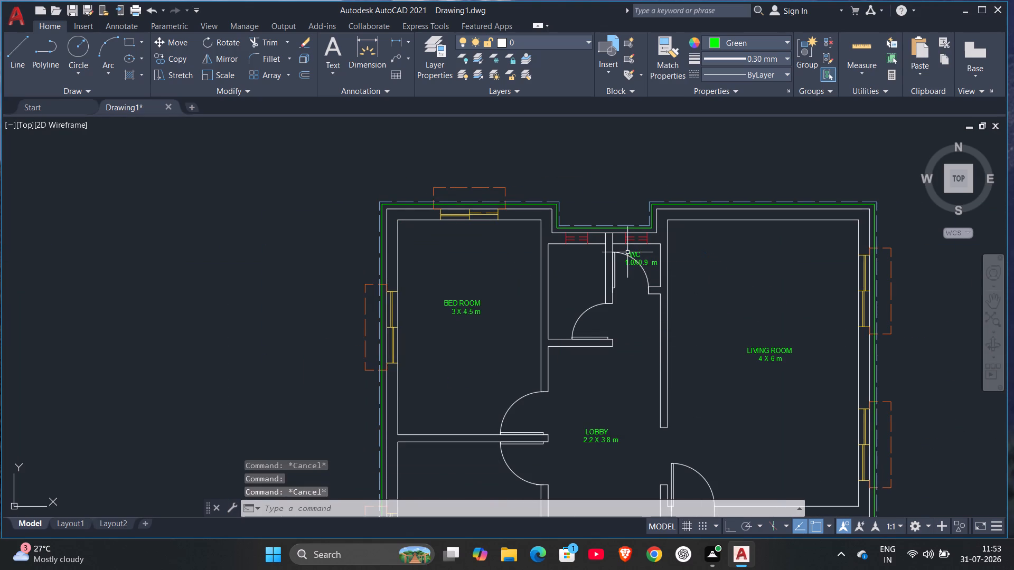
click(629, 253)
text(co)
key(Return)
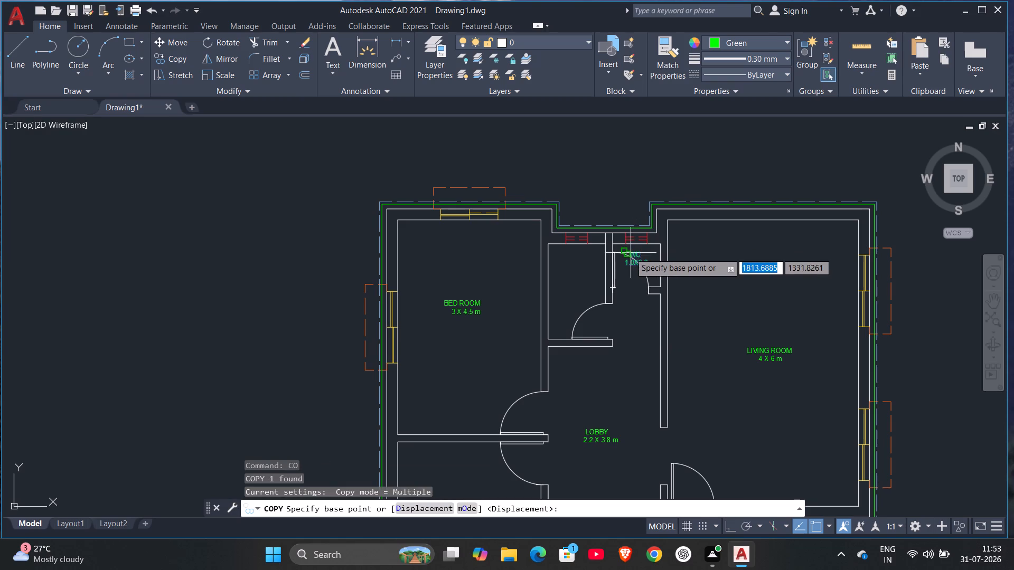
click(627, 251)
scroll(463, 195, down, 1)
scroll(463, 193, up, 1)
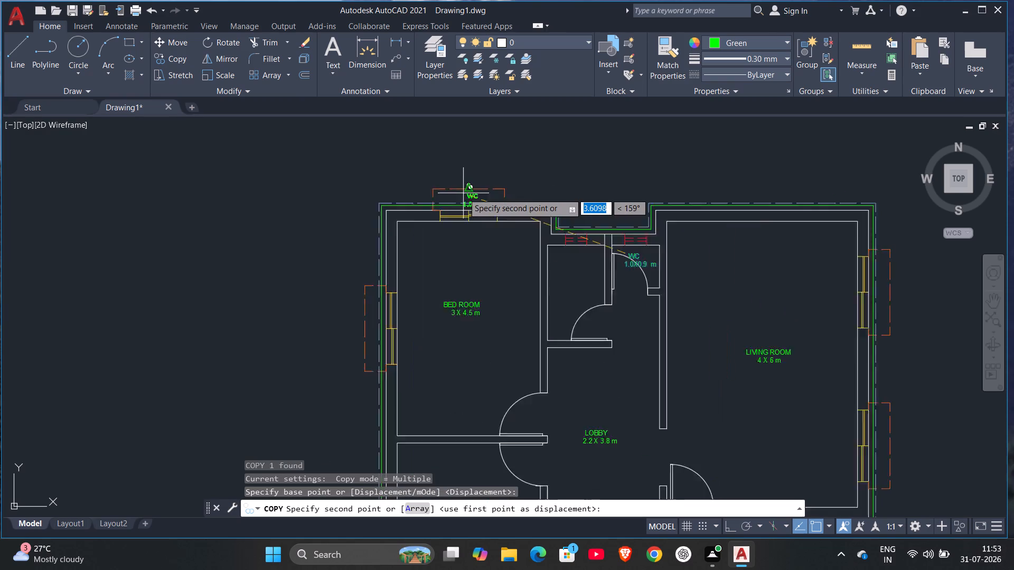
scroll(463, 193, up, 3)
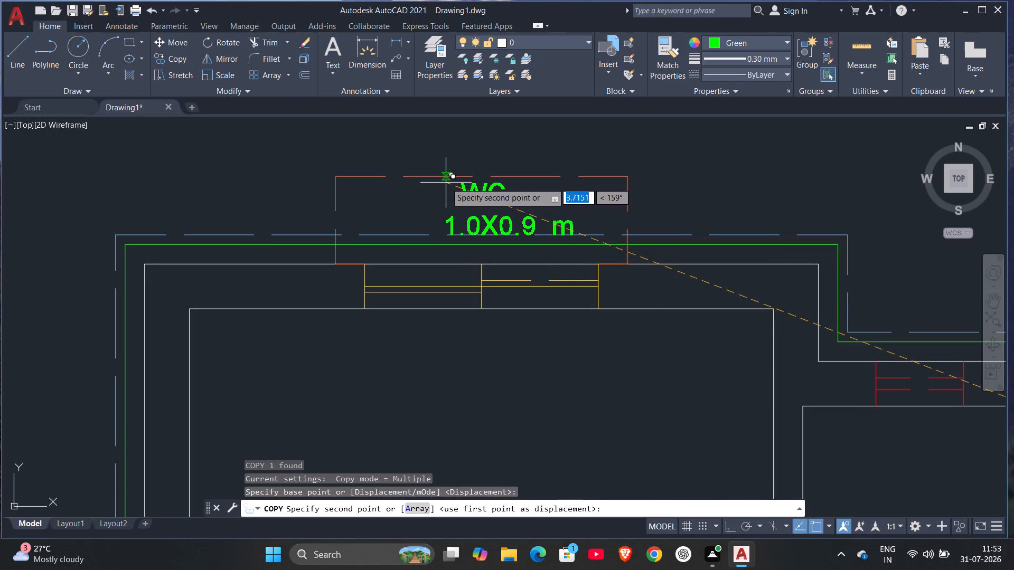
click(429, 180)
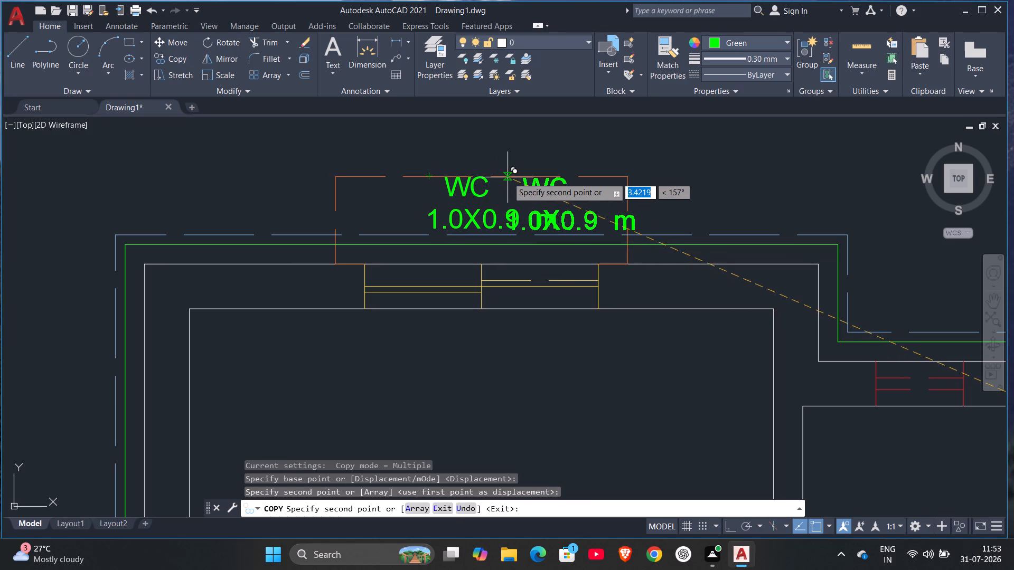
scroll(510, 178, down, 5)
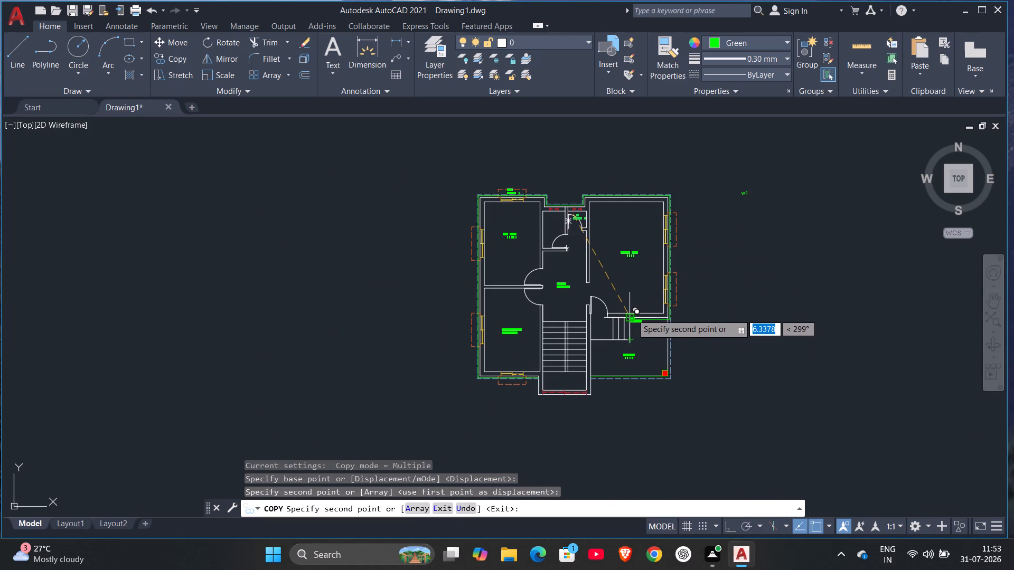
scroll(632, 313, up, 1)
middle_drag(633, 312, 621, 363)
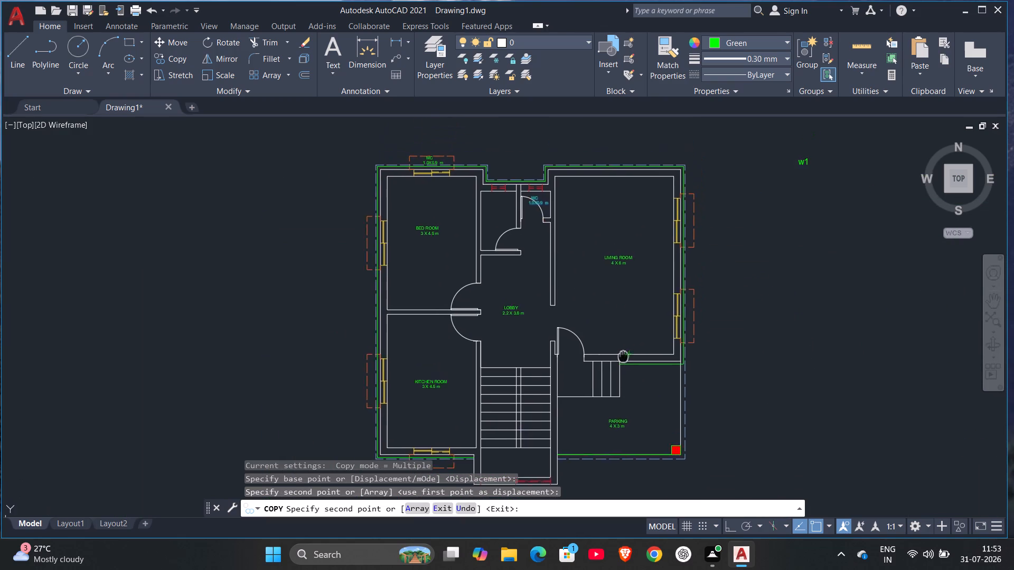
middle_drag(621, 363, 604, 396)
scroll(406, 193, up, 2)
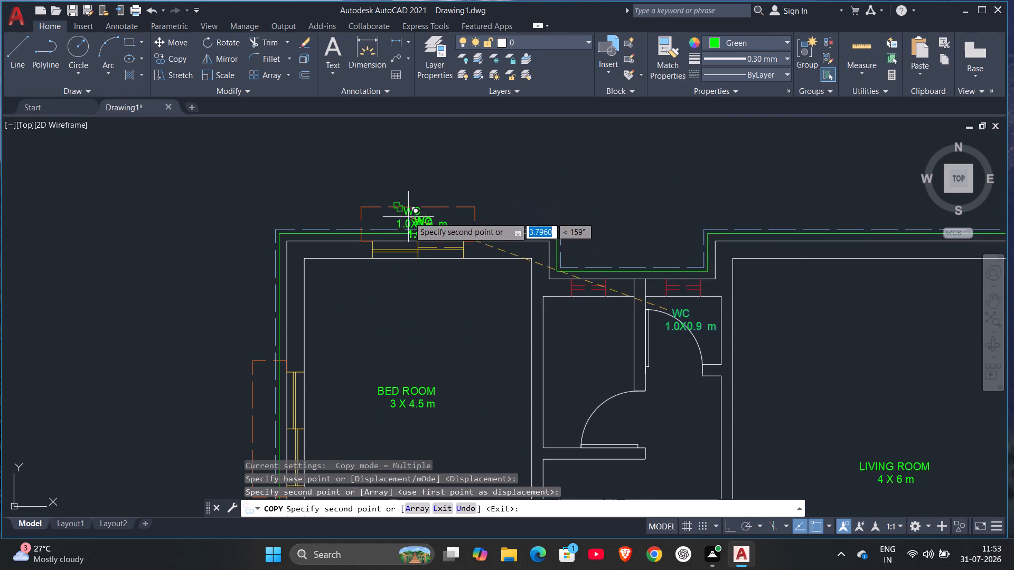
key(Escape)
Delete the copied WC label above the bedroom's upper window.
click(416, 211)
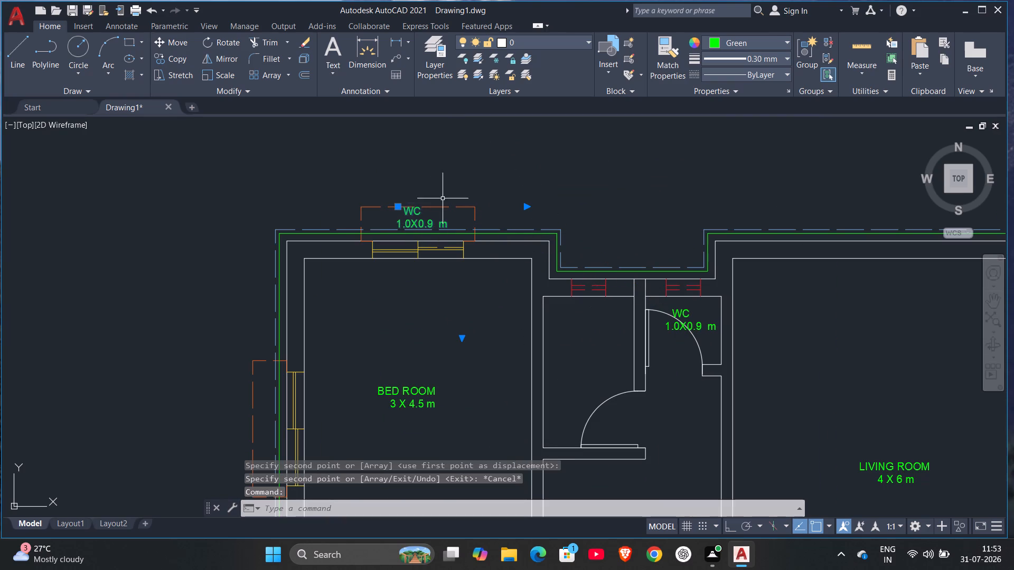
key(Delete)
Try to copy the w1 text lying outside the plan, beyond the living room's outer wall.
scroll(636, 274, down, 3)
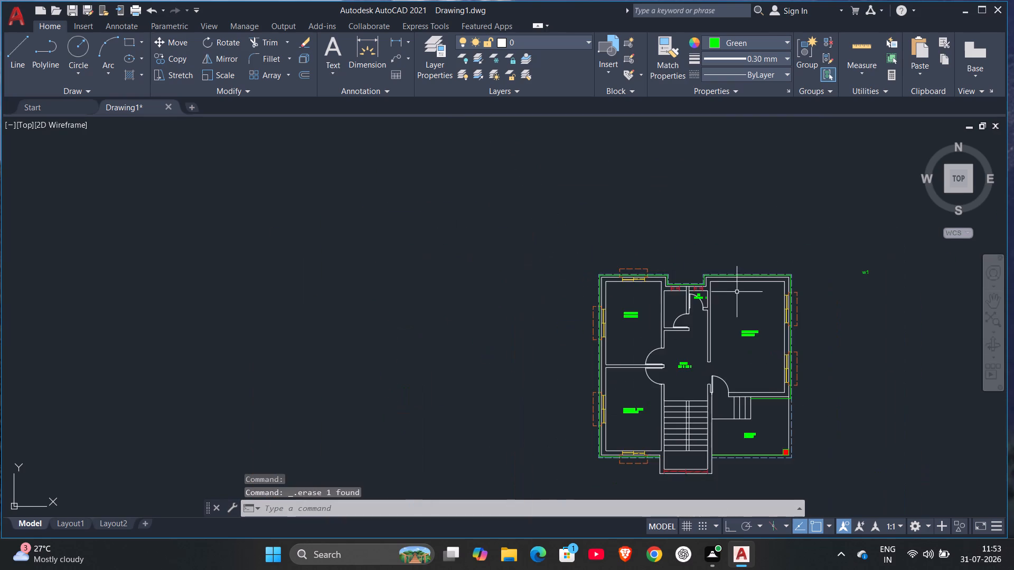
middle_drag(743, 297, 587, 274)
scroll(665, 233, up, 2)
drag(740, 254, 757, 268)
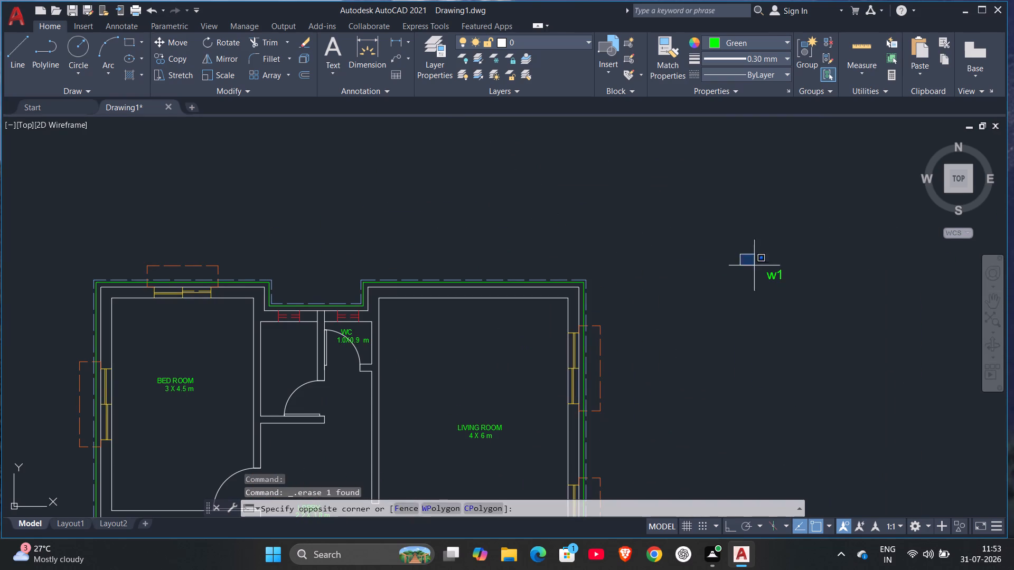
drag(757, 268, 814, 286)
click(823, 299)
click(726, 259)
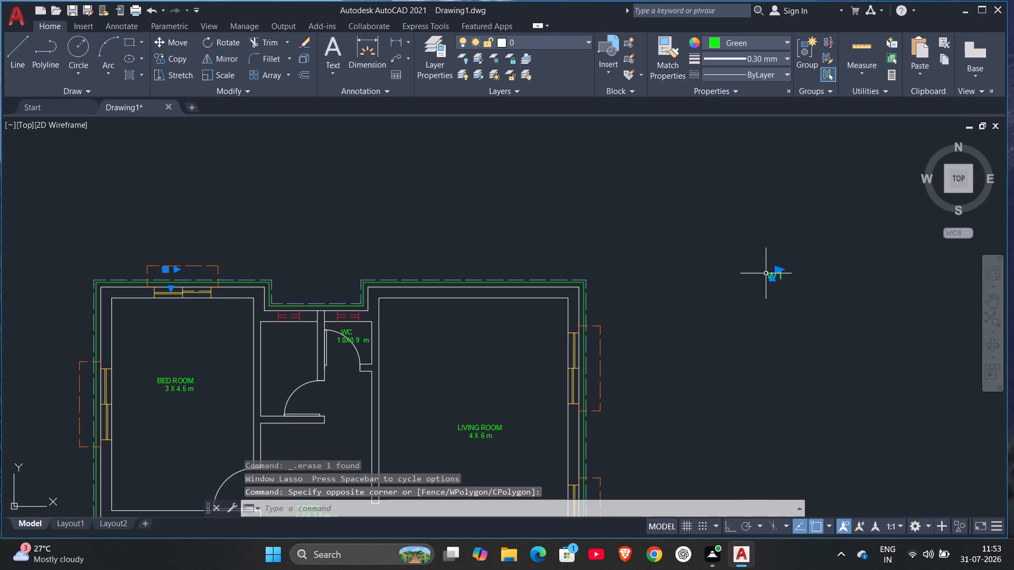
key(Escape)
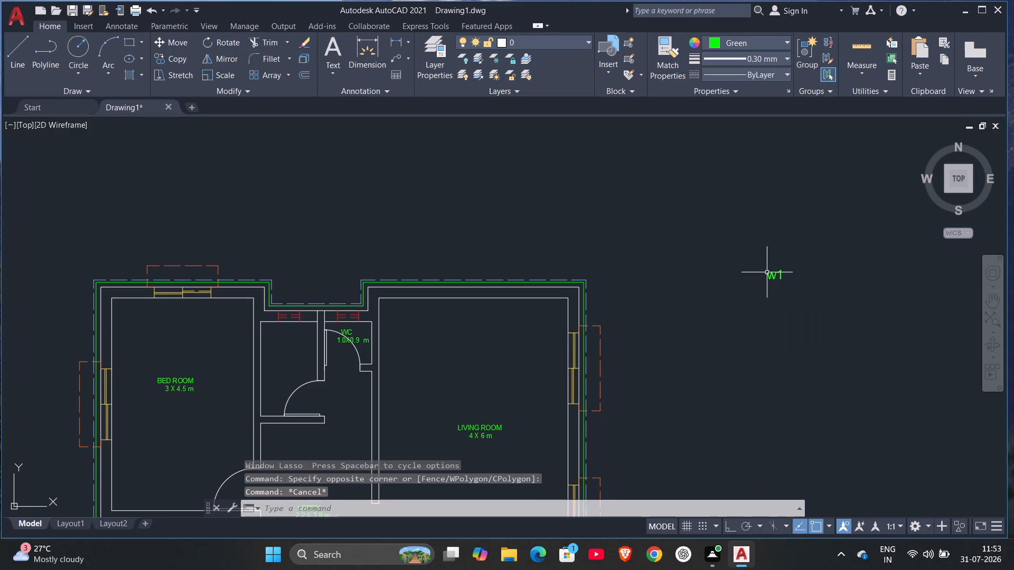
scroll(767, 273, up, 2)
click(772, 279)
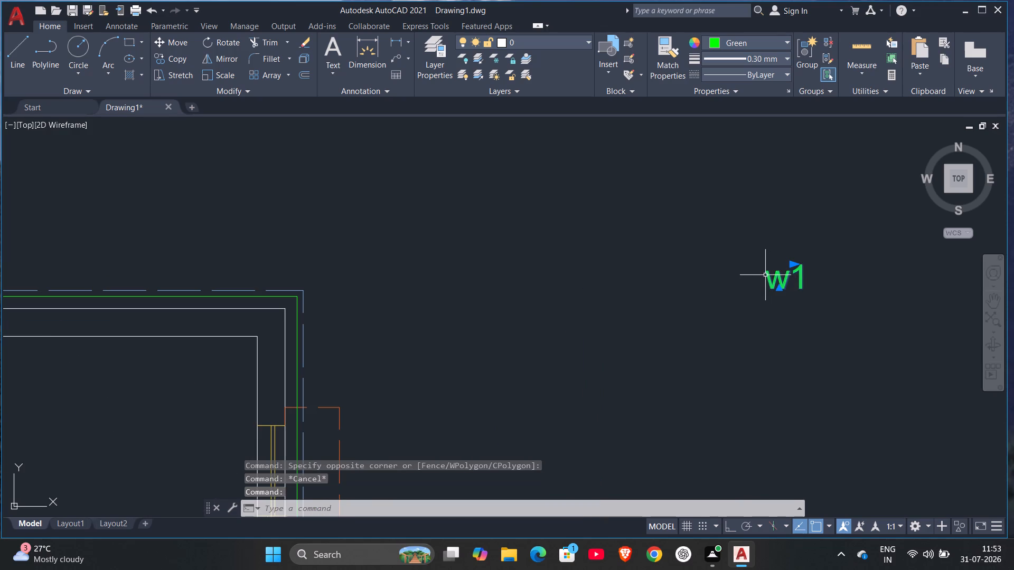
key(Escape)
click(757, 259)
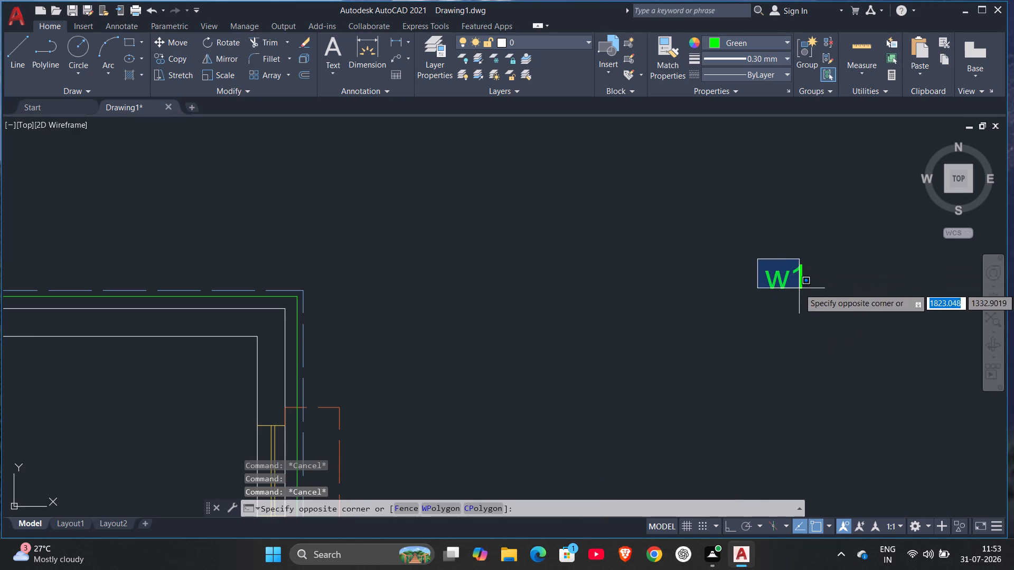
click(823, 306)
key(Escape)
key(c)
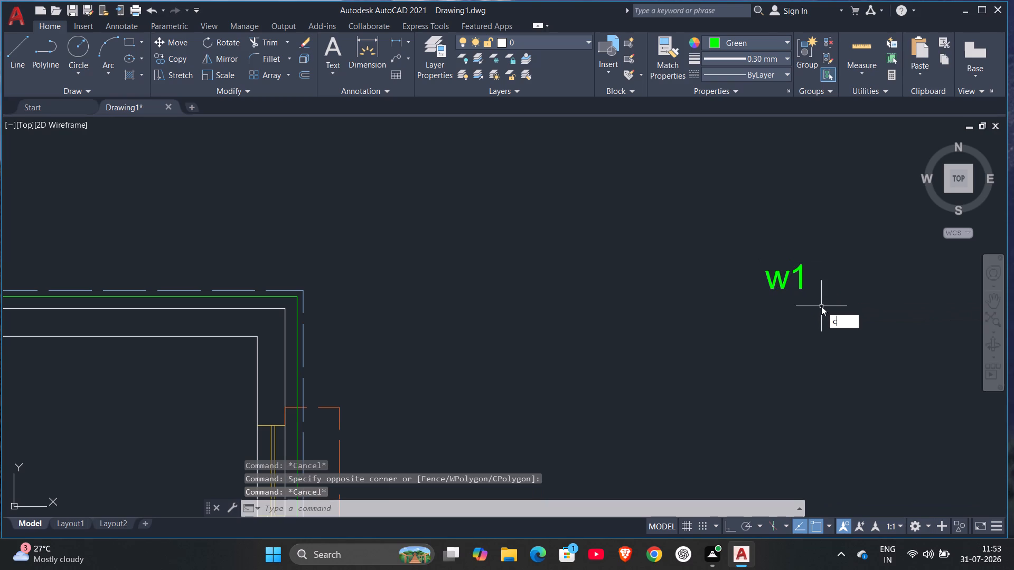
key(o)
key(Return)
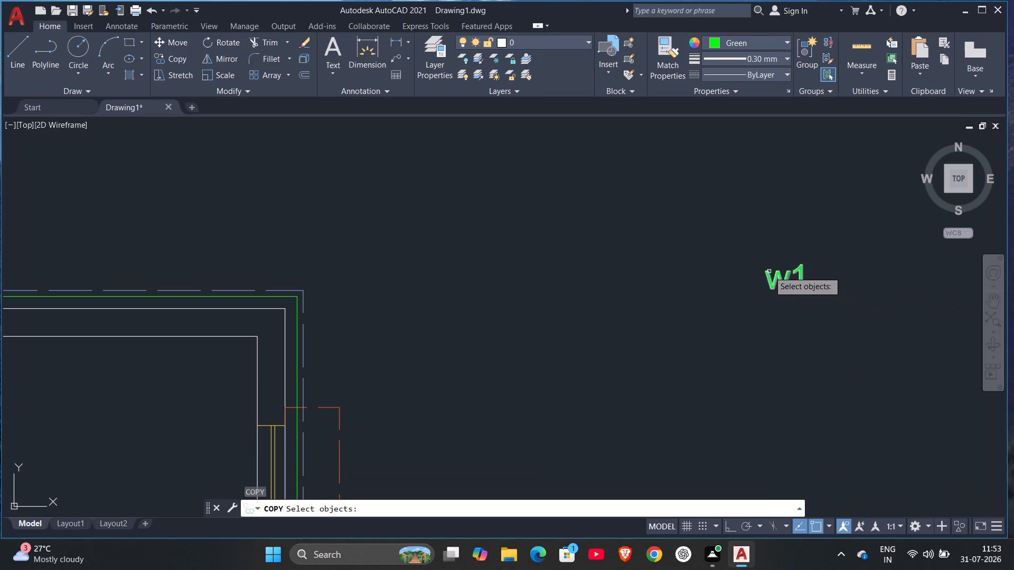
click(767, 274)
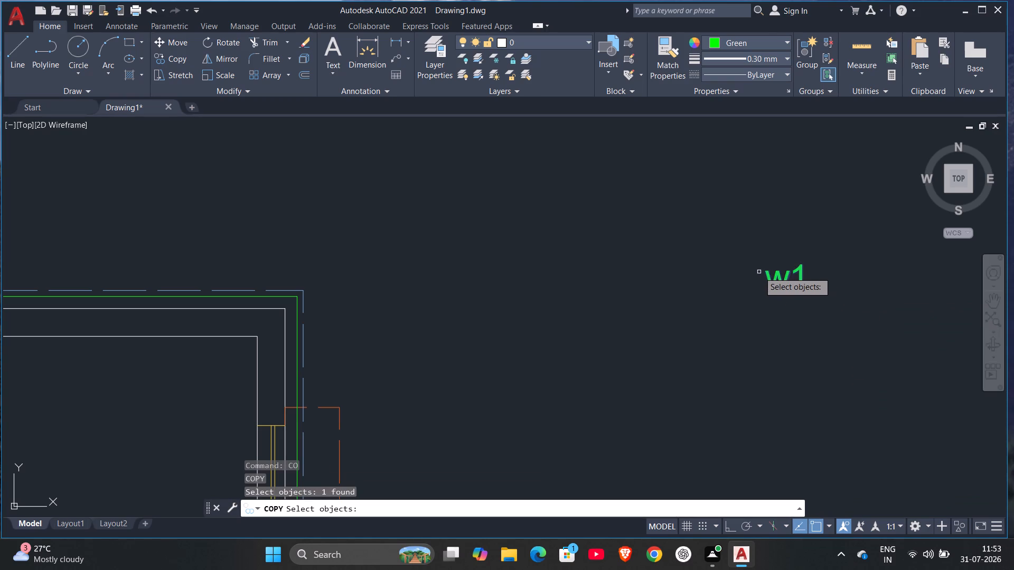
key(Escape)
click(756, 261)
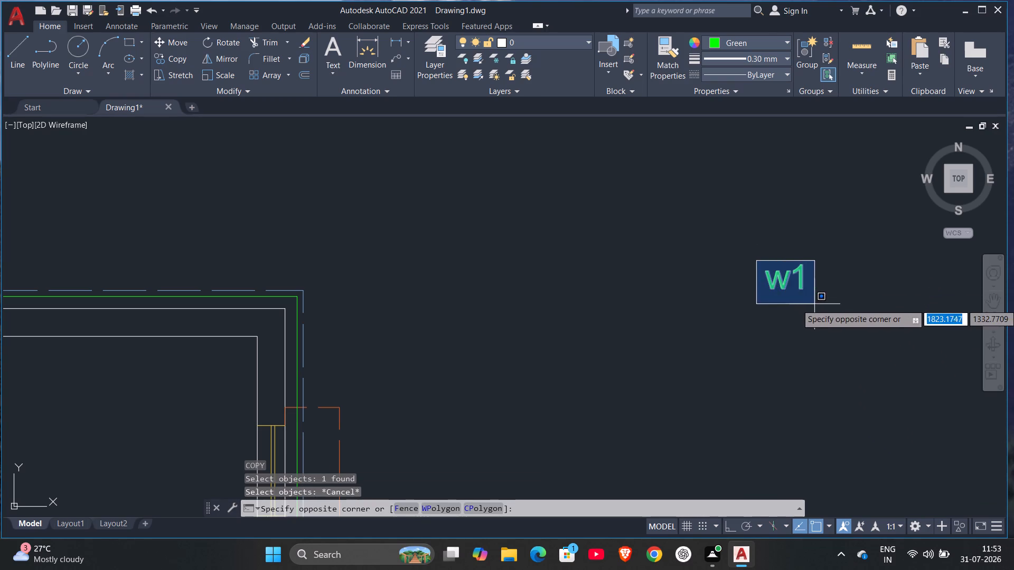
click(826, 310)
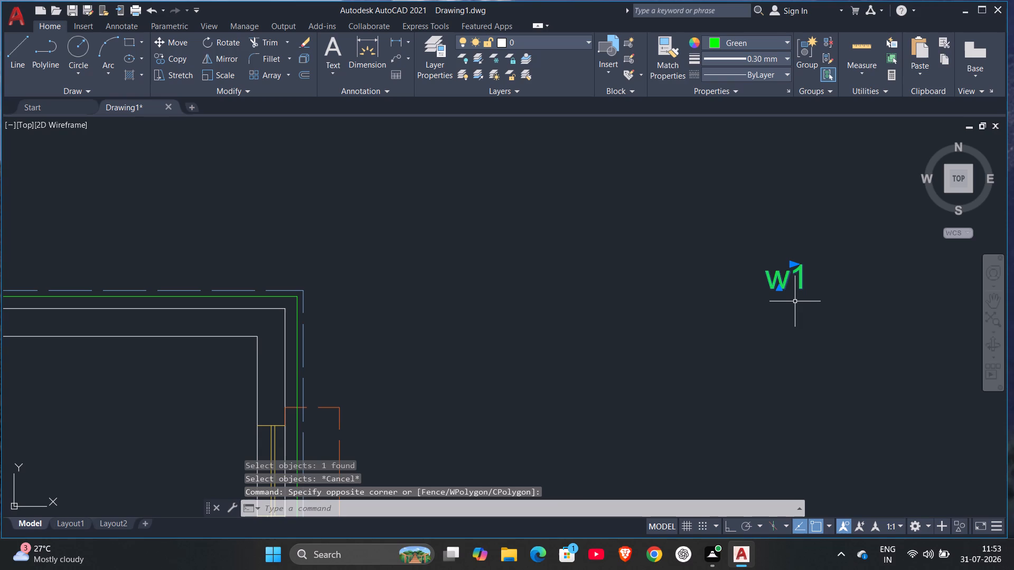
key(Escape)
Copy the w1 text from outside the plan into the dashed outline above the bedroom's upper window.
drag(737, 239, 739, 241)
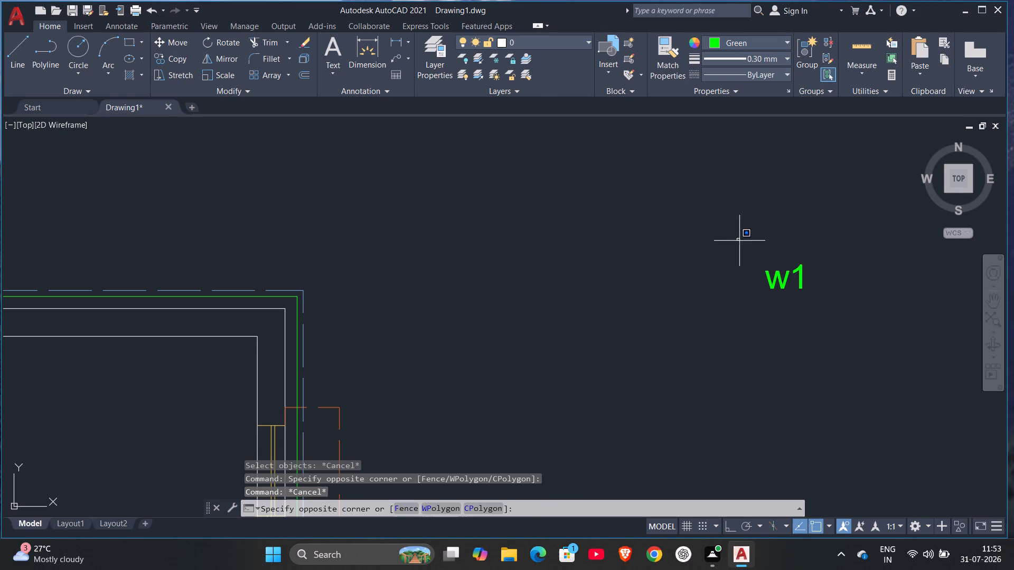
drag(739, 241, 756, 253)
click(838, 324)
text(co)
key(Return)
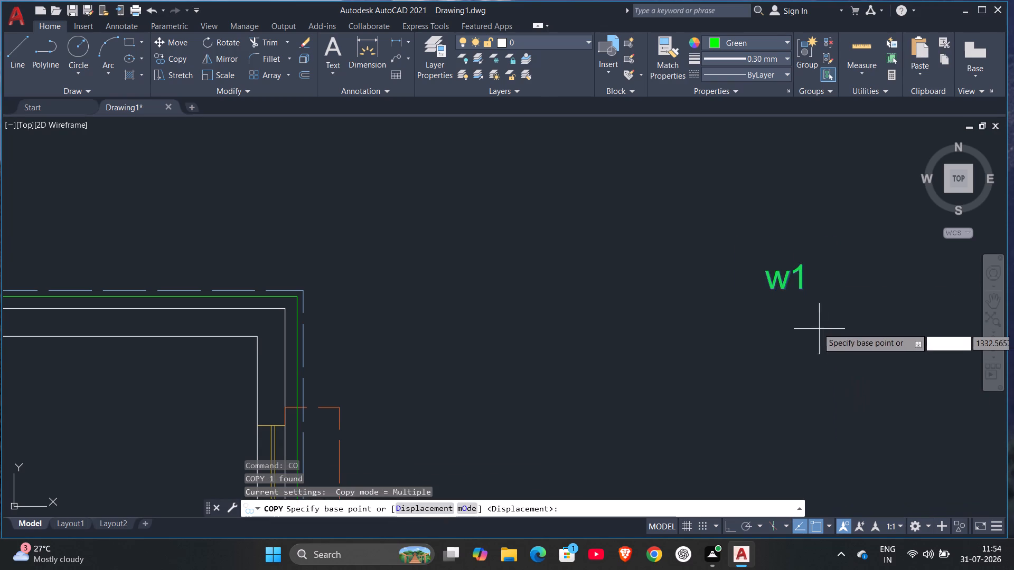
scroll(774, 279, up, 2)
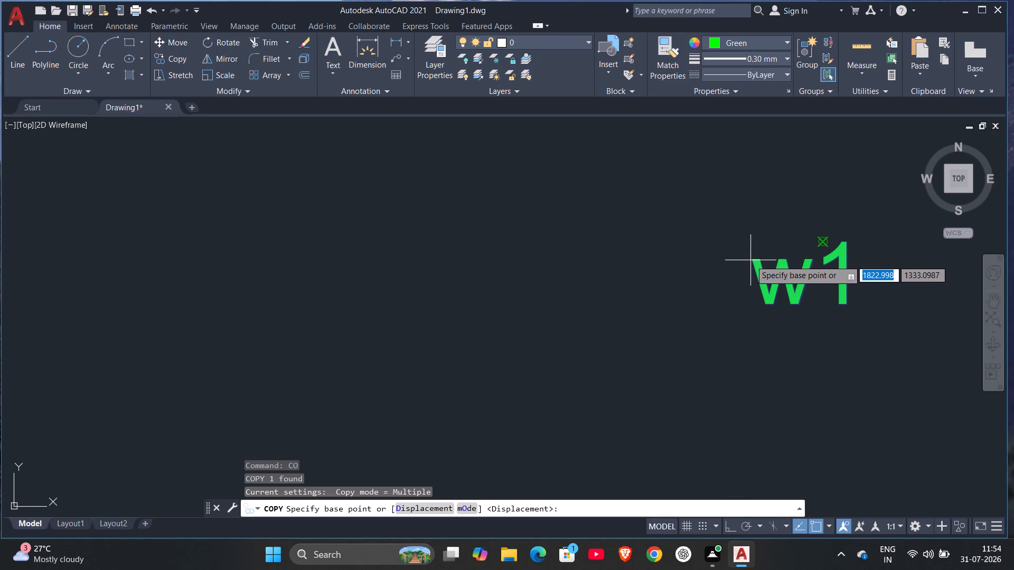
click(752, 260)
scroll(318, 196, down, 3)
middle_drag(450, 229, 1010, 283)
scroll(334, 282, up, 1)
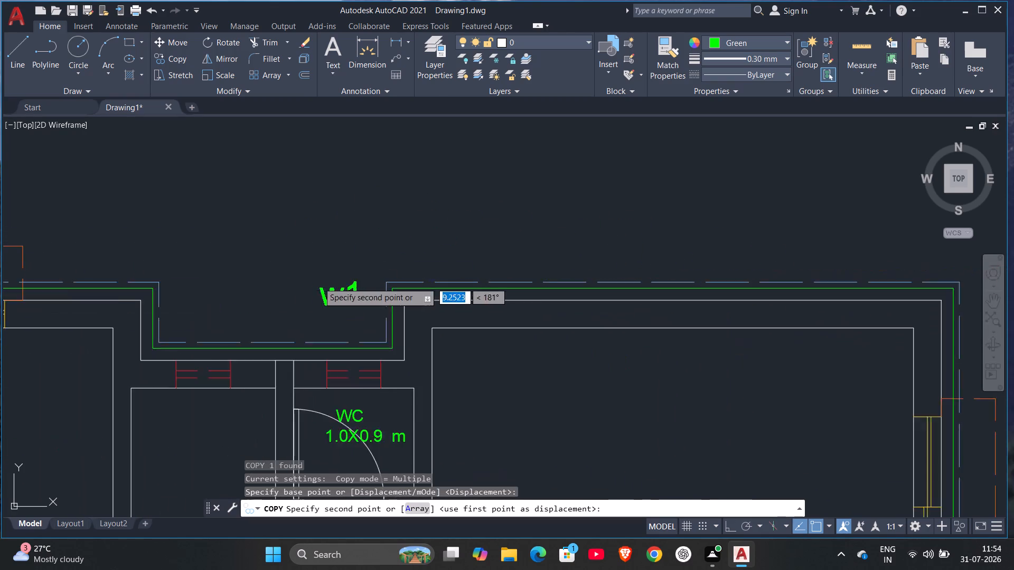
scroll(312, 282, up, 1)
middle_drag(179, 280, 956, 301)
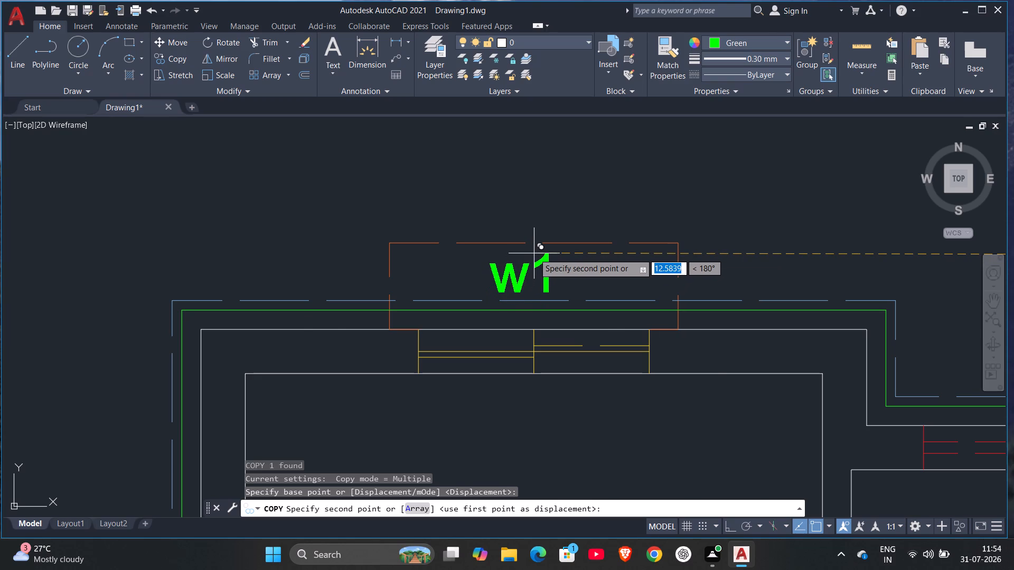
scroll(534, 253, up, 2)
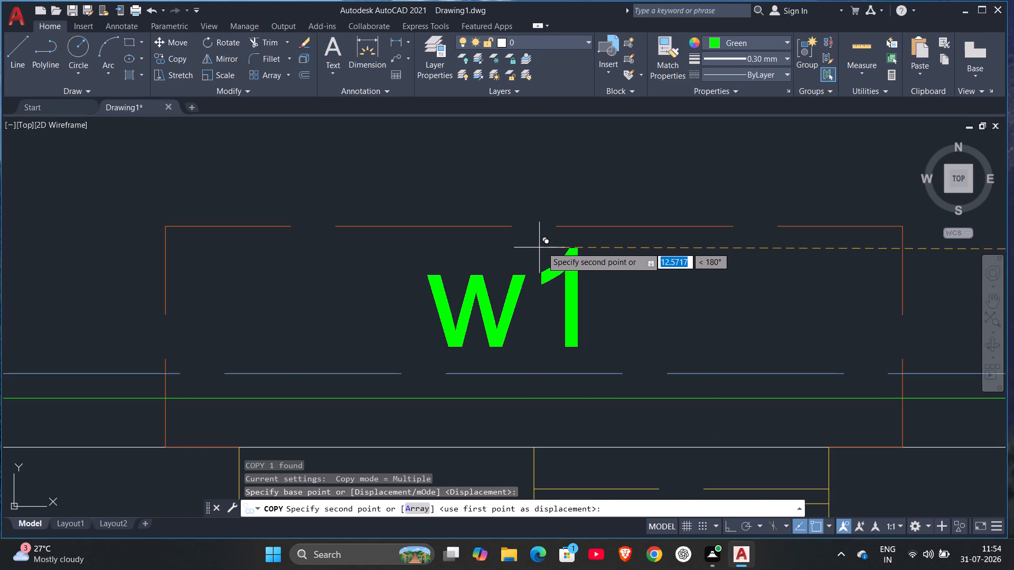
click(543, 245)
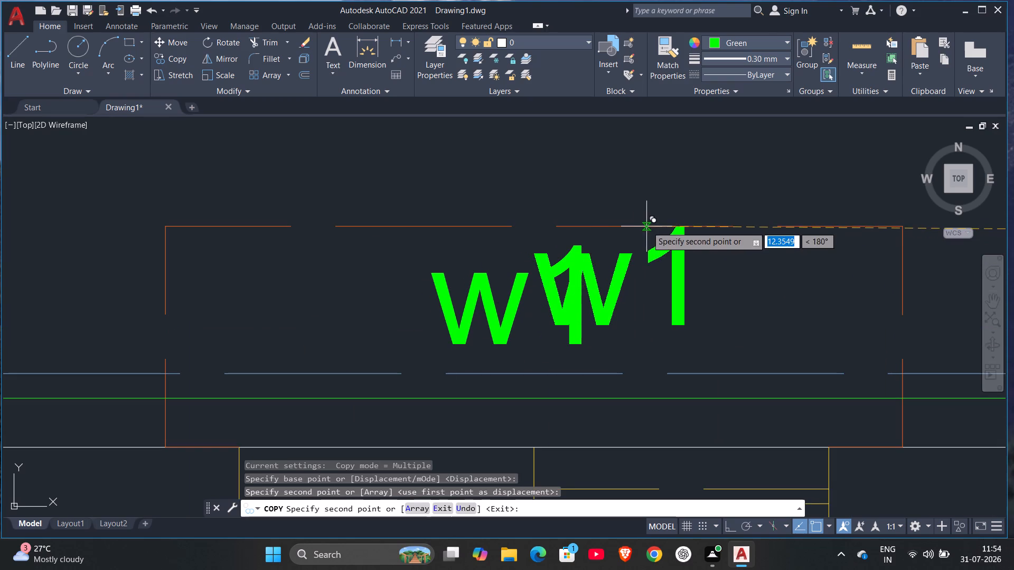
key(Escape)
Examine the floor plan's remaining unlabelled windows, including a close look at the window in the bedroom's outer side wall.
scroll(766, 345, down, 3)
middle_drag(815, 401, 547, 297)
scroll(547, 297, down, 1)
scroll(663, 330, down, 2)
middle_drag(803, 353, 738, 316)
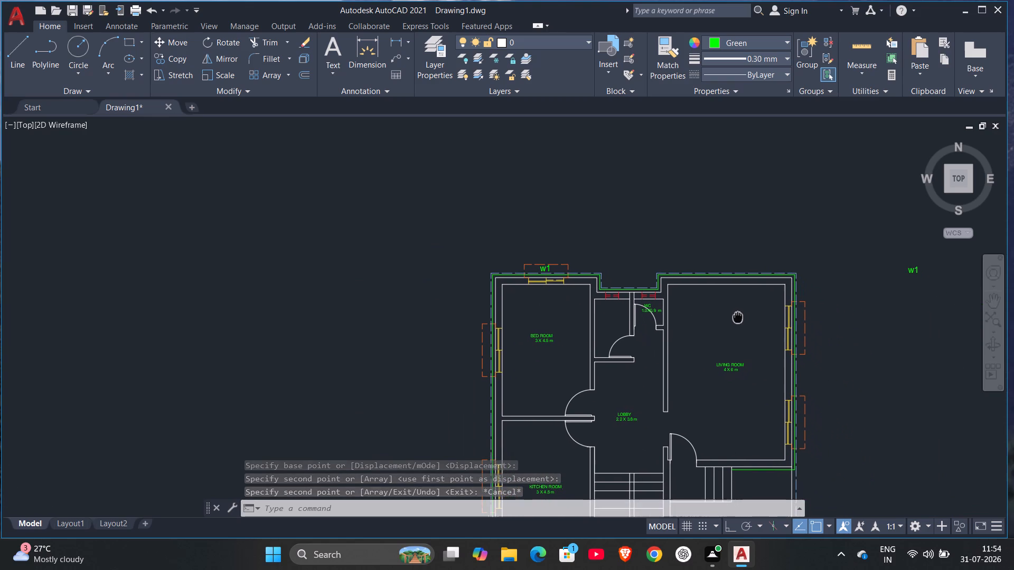
middle_drag(738, 316, 736, 306)
scroll(704, 346, up, 1)
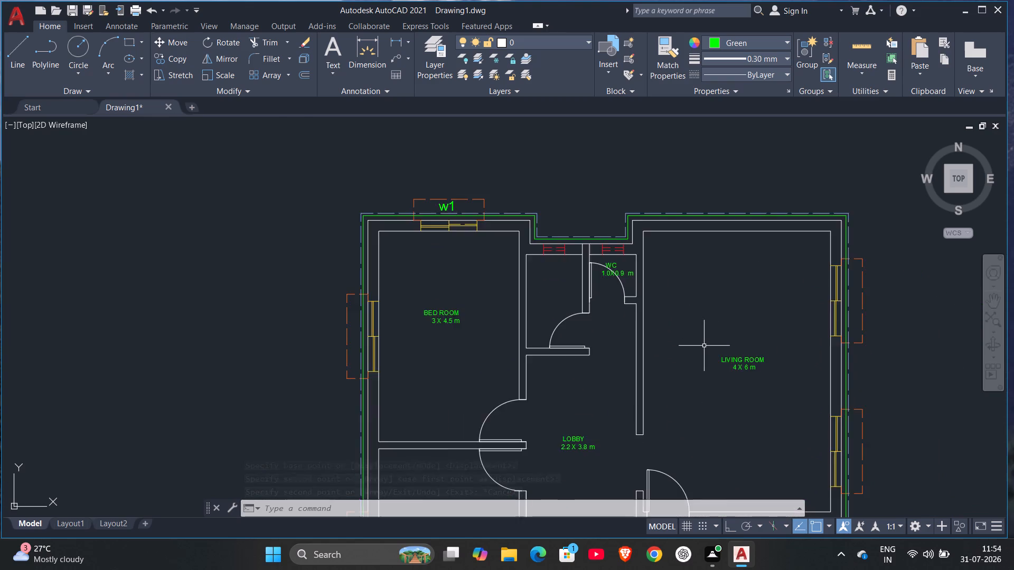
scroll(704, 346, up, 1)
scroll(704, 346, down, 1)
middle_drag(704, 346, 818, 254)
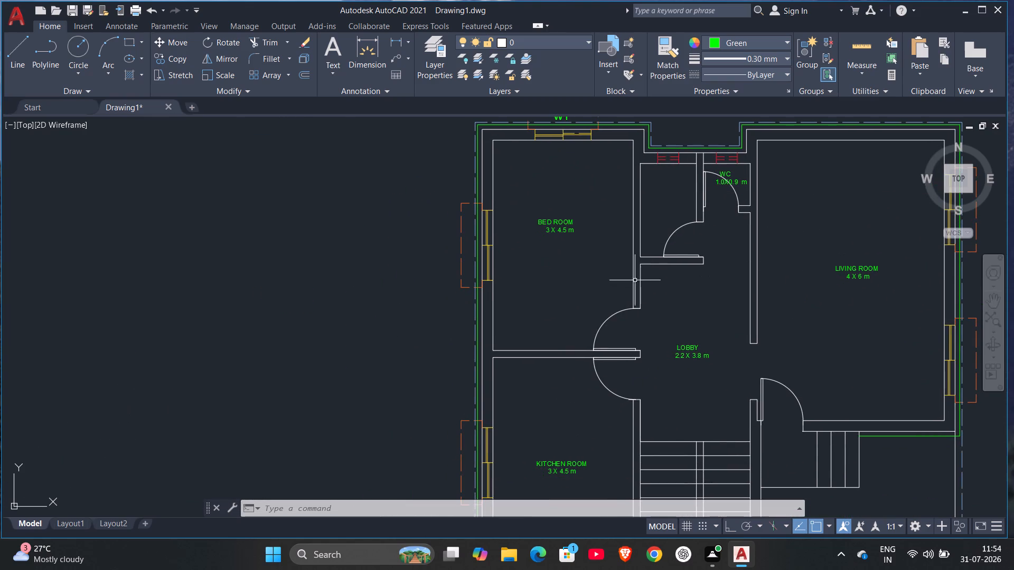
middle_drag(575, 253, 726, 330)
scroll(726, 330, up, 2)
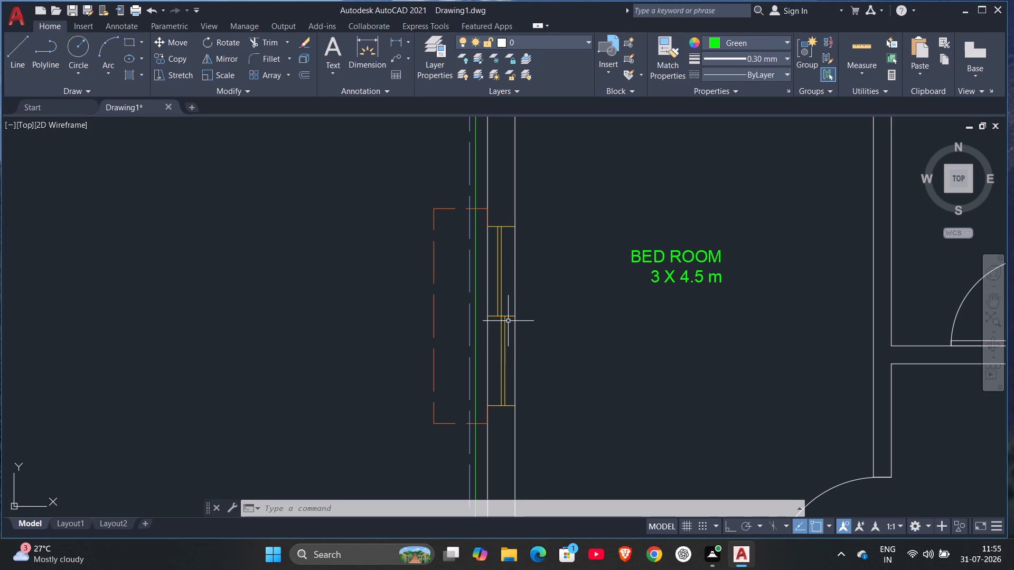
scroll(676, 343, down, 4)
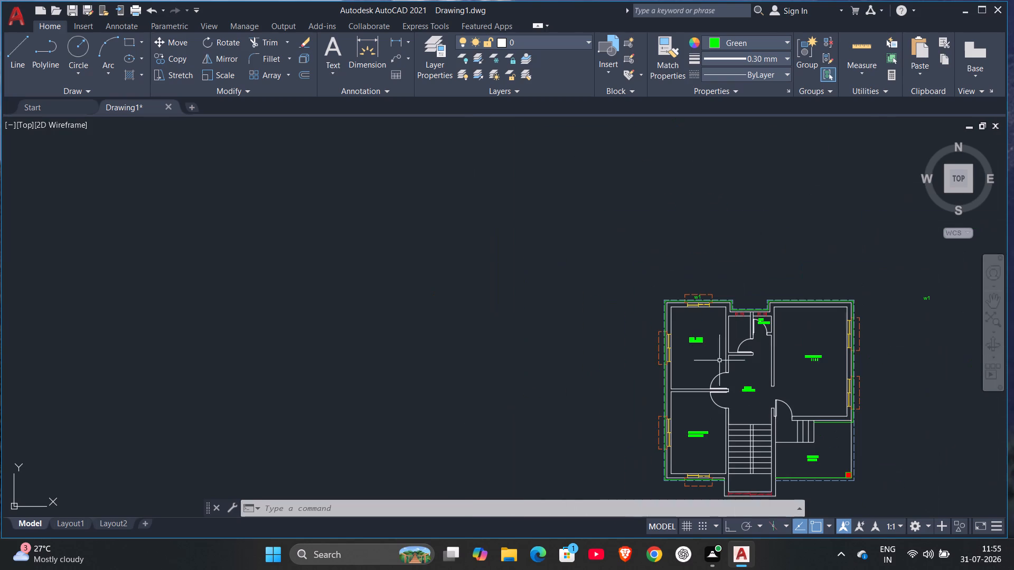
middle_drag(781, 374, 579, 266)
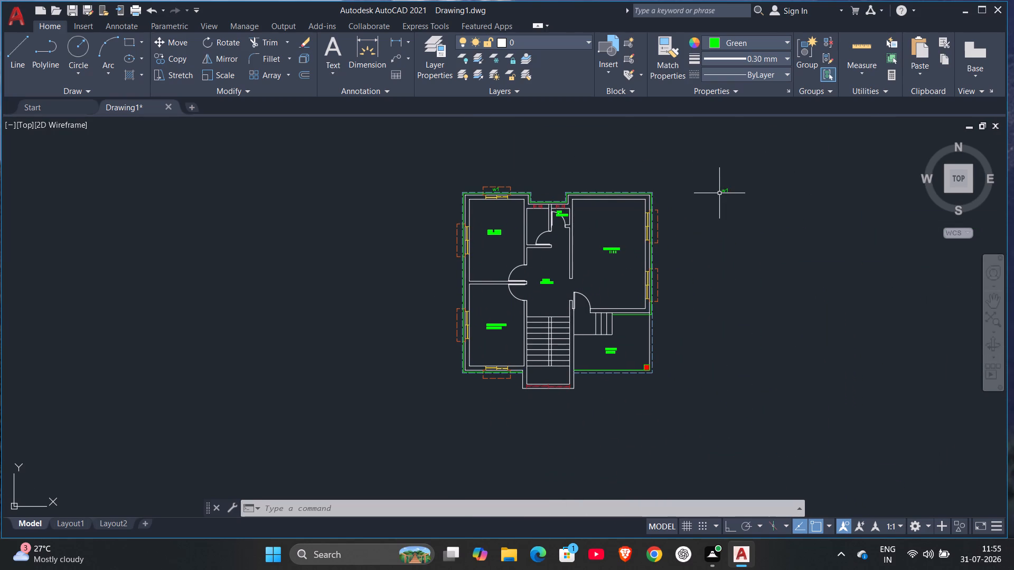
scroll(707, 188, up, 1)
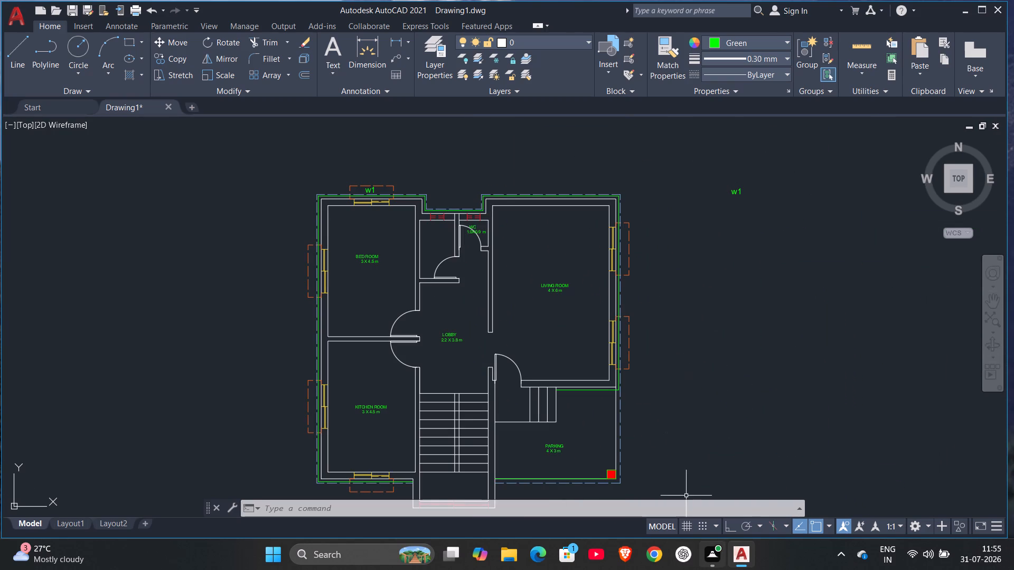
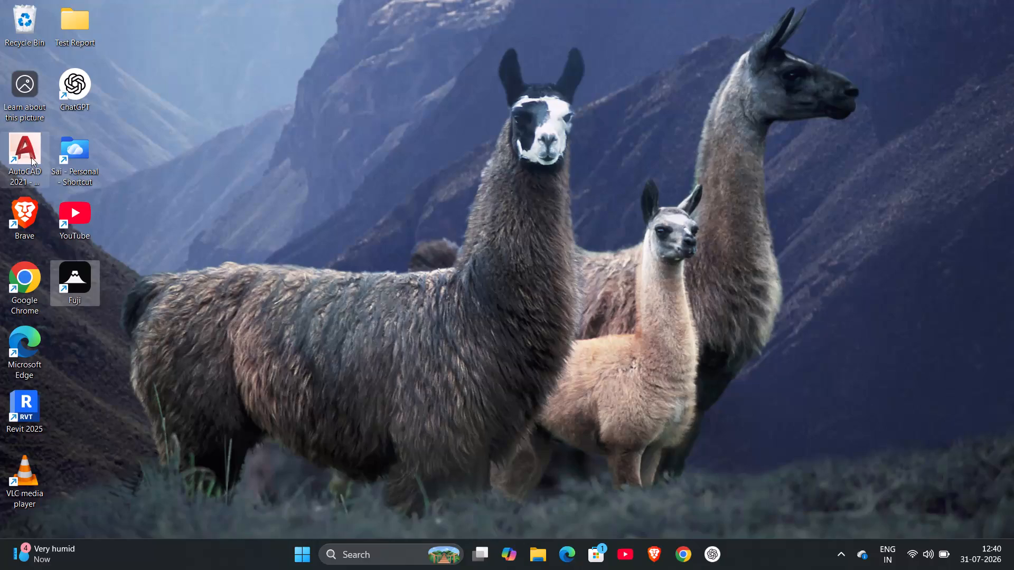
Start AutoCAD and open the recent drawing PLAN 2.
double_click(31, 157)
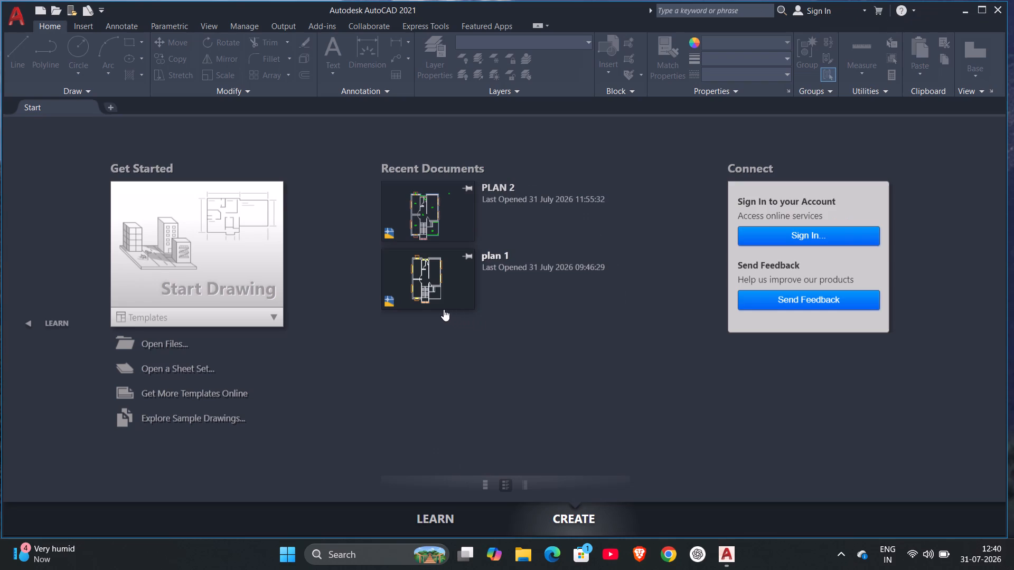
click(427, 208)
click(427, 208)
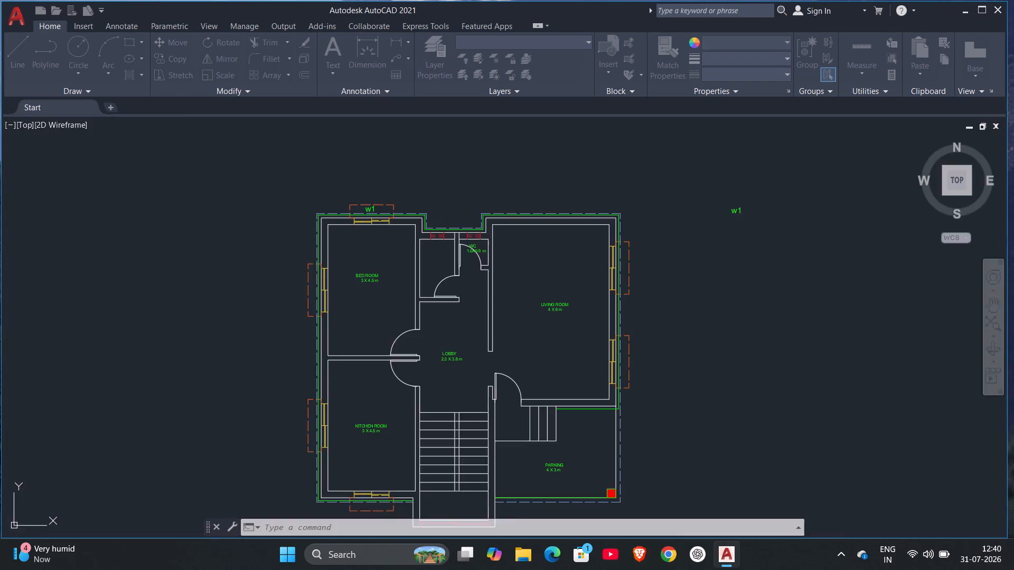
Copy the w1 text from outside the plan into the dashed outline below the kitchen's lower window.
scroll(531, 346, down, 2)
scroll(530, 346, up, 3)
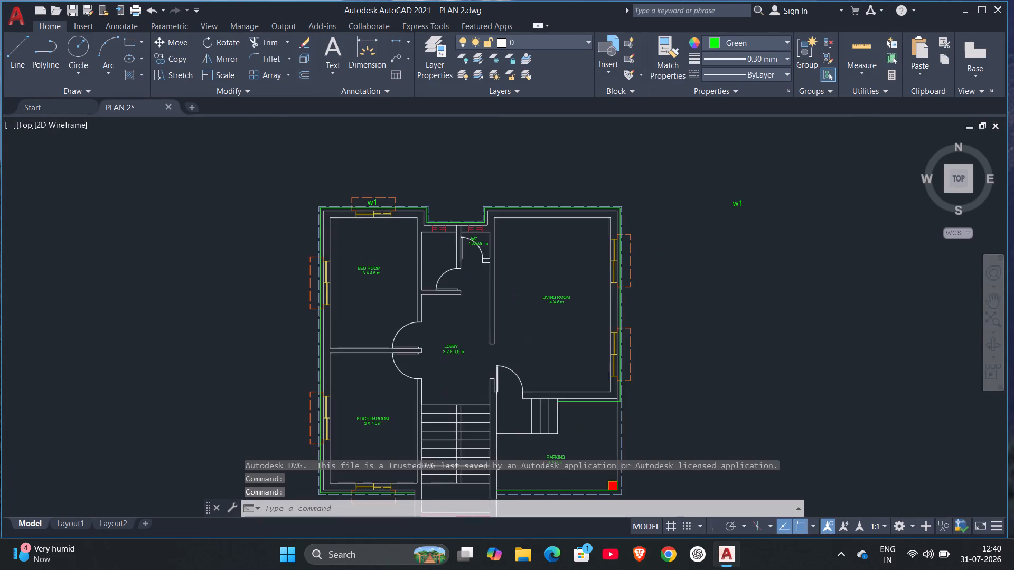
scroll(528, 335, down, 2)
scroll(527, 298, up, 2)
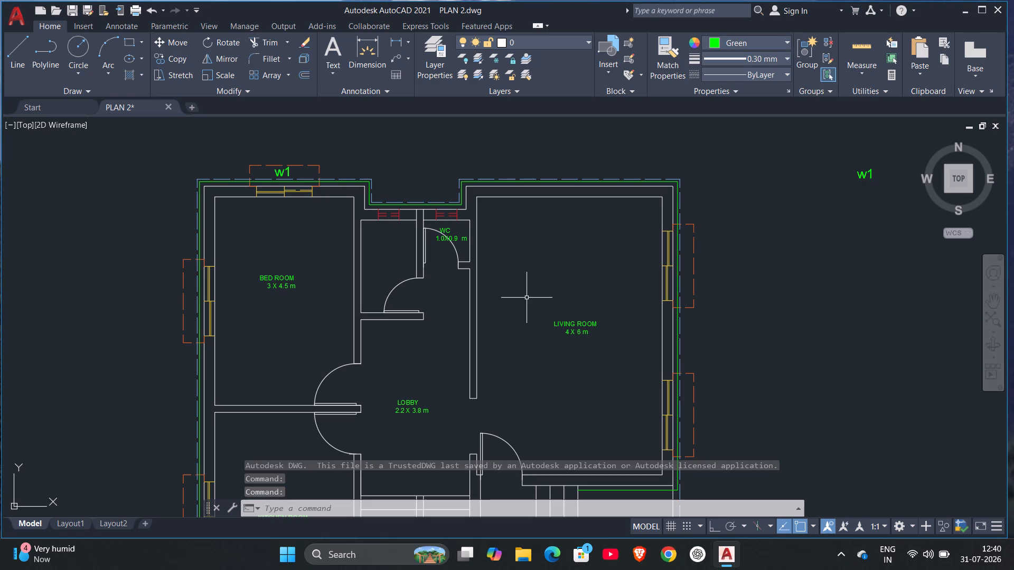
drag(850, 165, 894, 197)
click(839, 155)
click(899, 204)
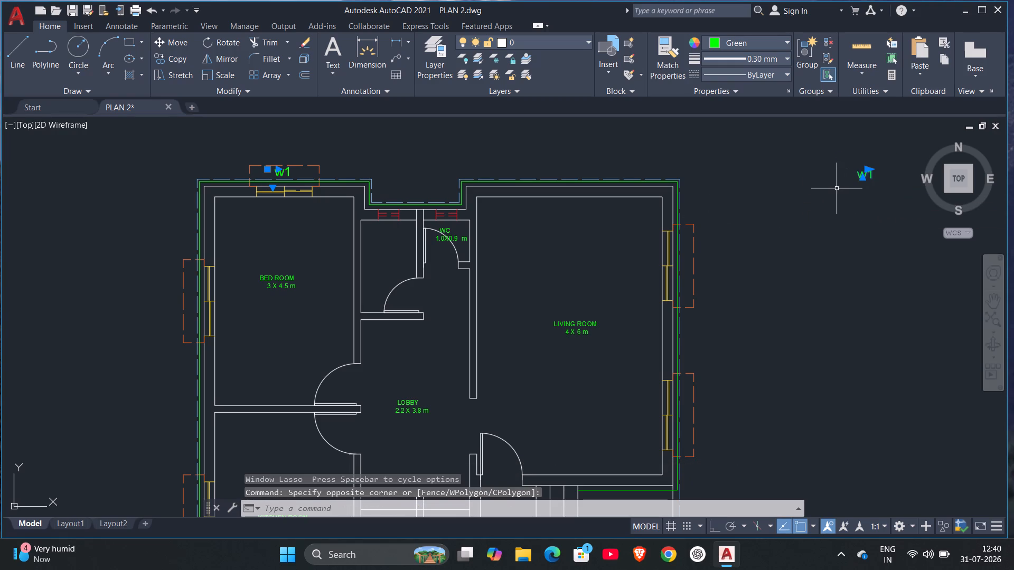
drag(837, 188, 951, 149)
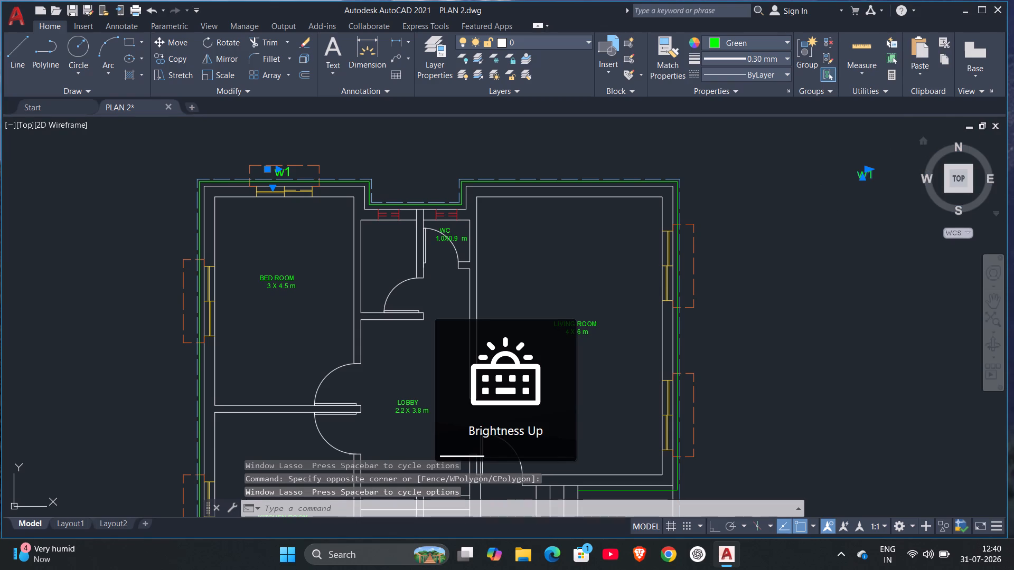
text(co)
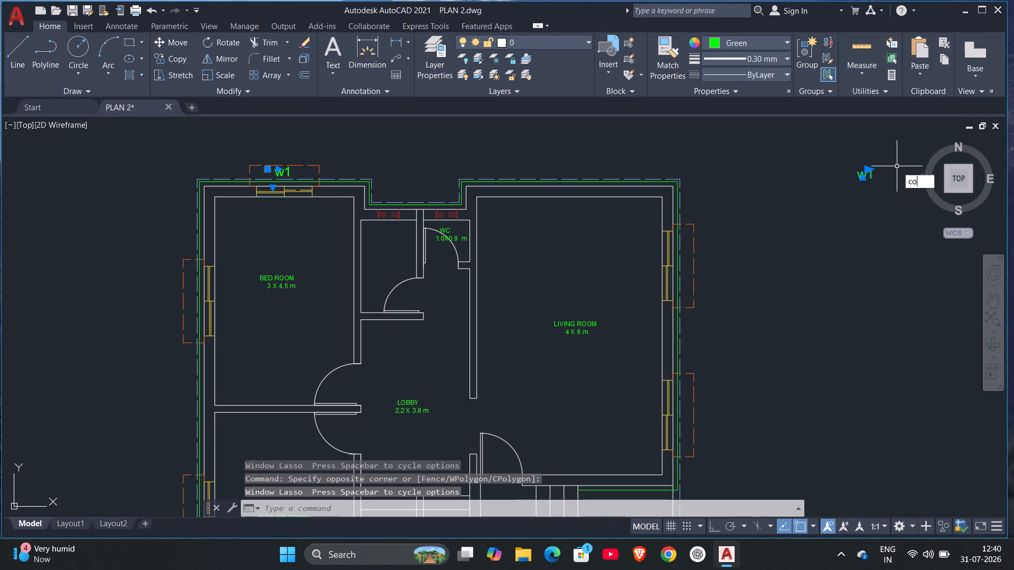
key(Return)
scroll(862, 183, up, 3)
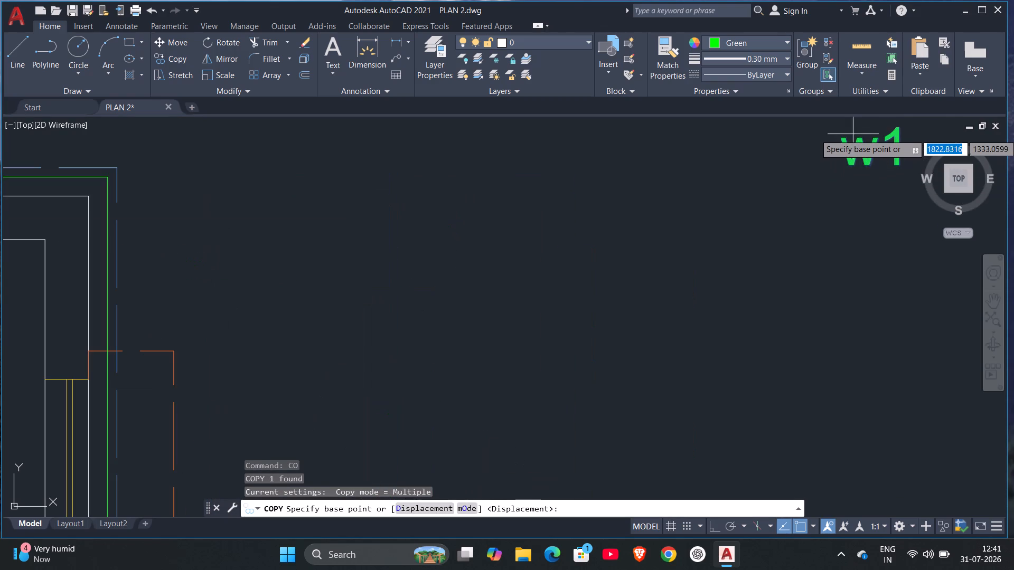
click(841, 138)
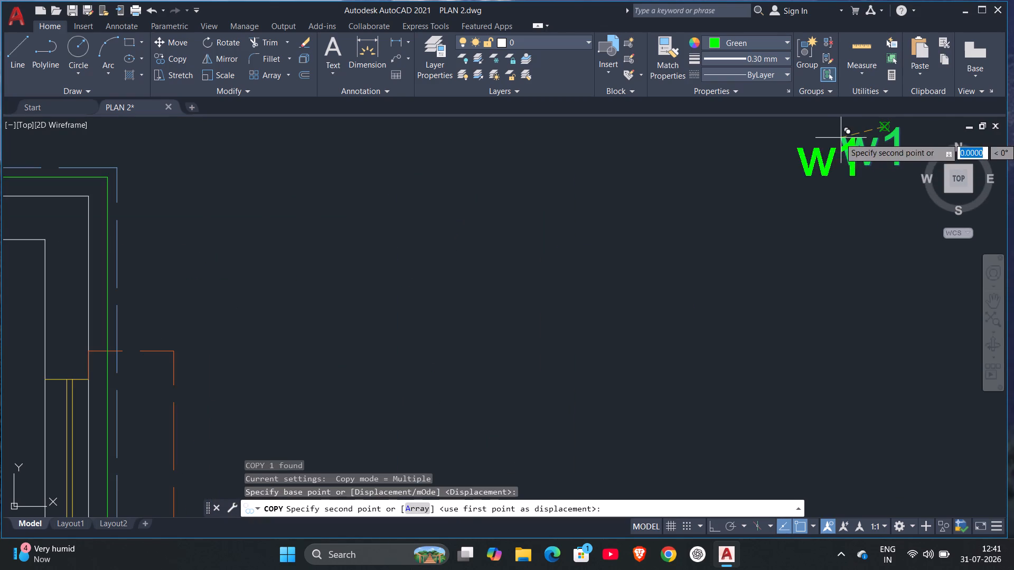
scroll(437, 268, down, 6)
middle_drag(474, 315, 786, 290)
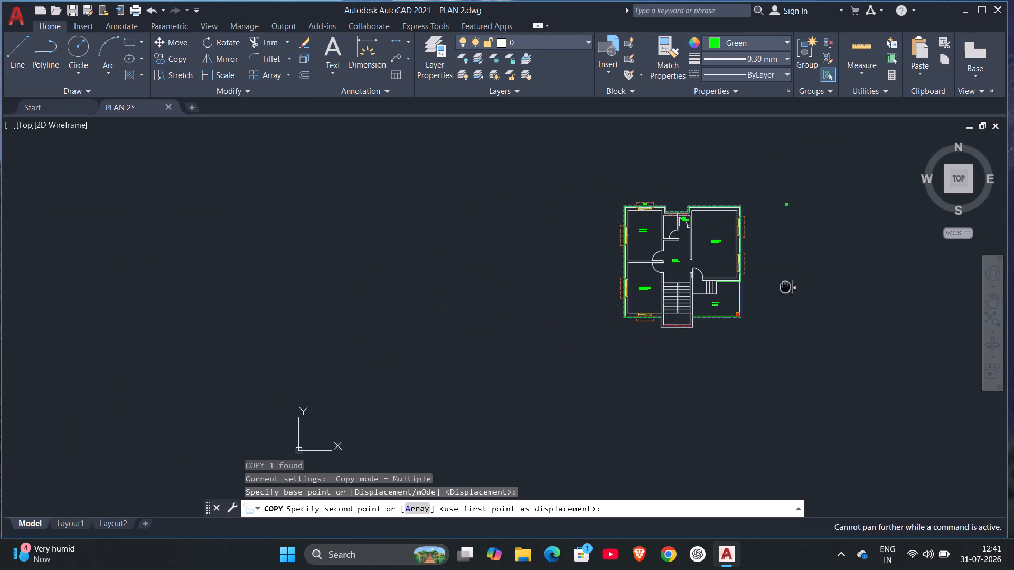
middle_drag(786, 290, 780, 307)
scroll(621, 315, up, 3)
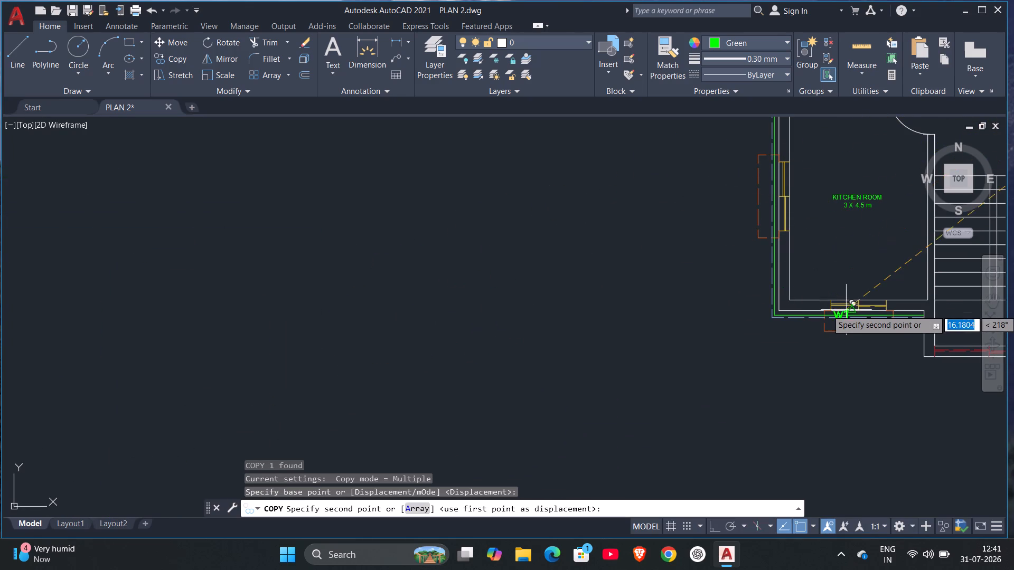
scroll(855, 313, up, 2)
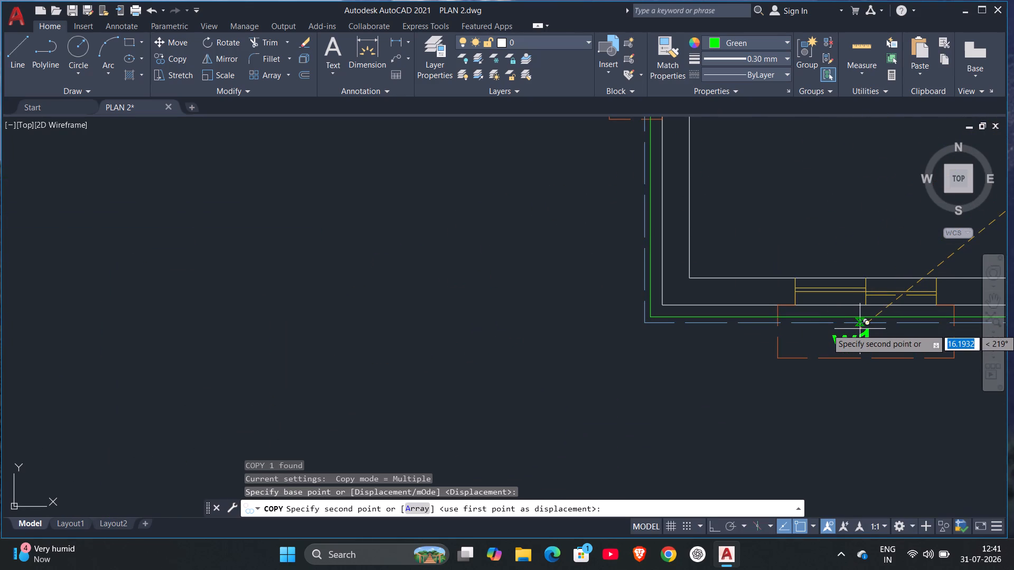
click(866, 328)
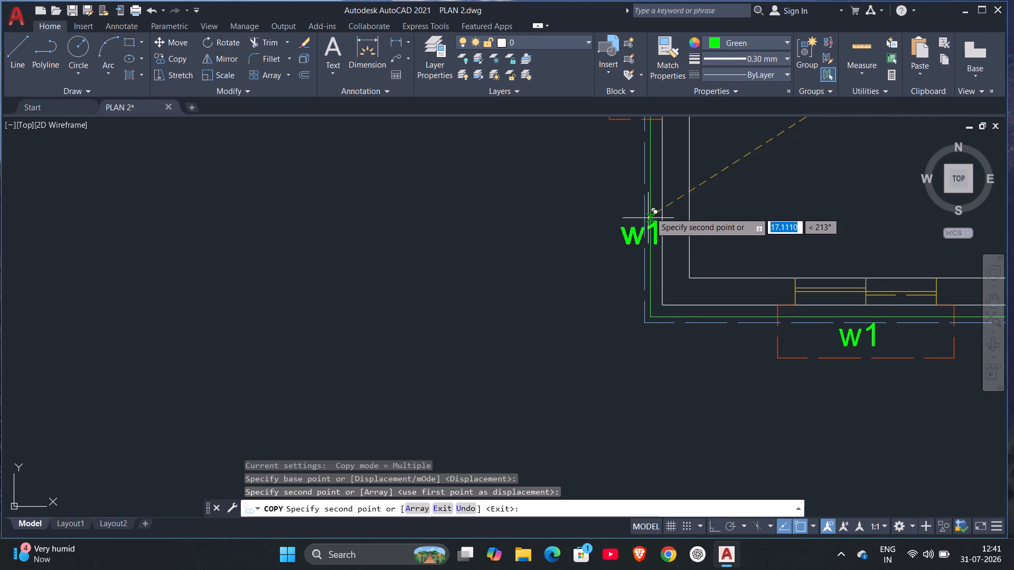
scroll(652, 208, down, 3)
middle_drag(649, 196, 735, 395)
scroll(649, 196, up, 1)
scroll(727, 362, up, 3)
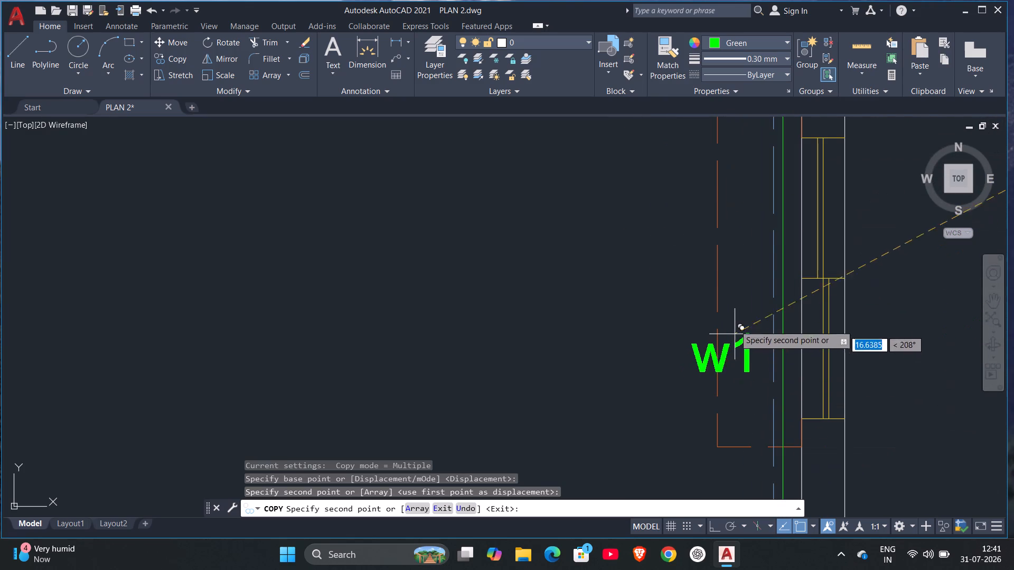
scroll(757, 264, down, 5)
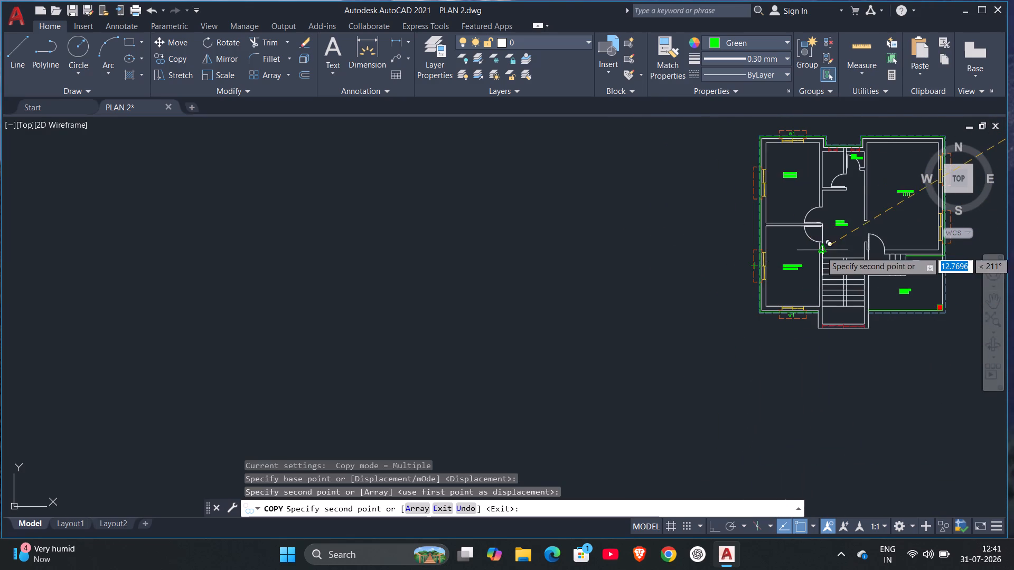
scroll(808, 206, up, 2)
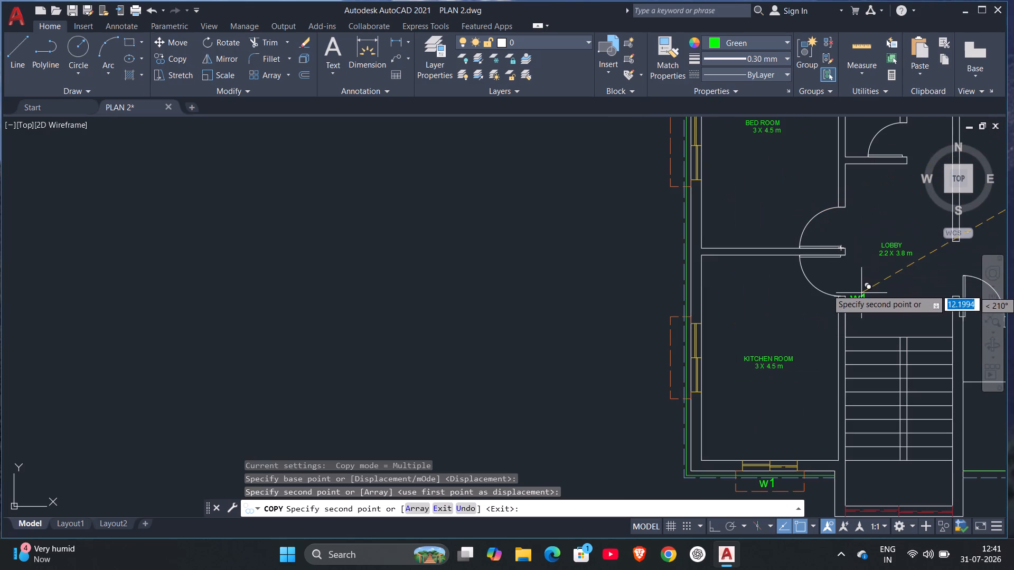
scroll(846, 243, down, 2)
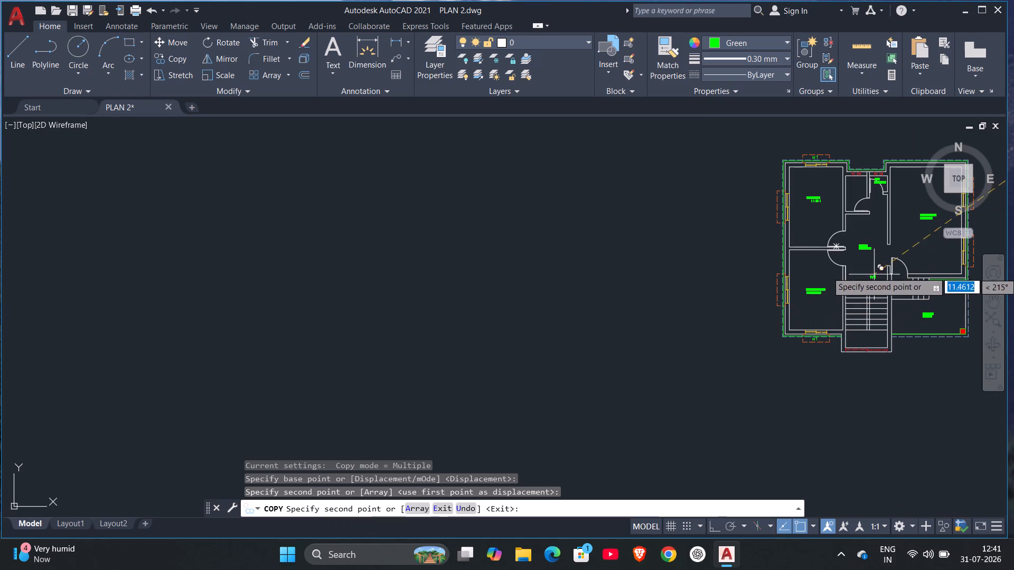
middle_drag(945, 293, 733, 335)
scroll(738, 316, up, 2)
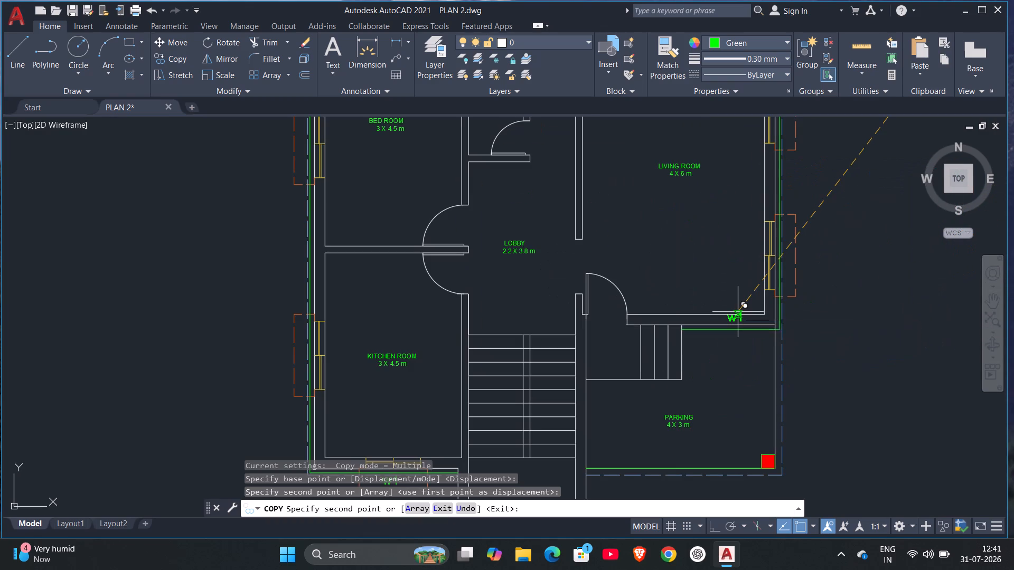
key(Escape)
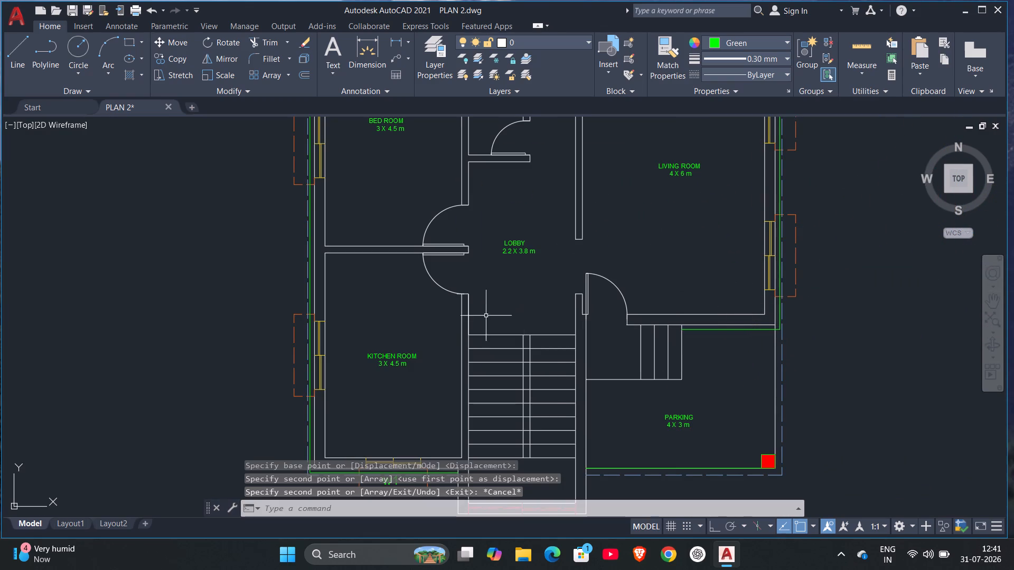
Add a multiline text reading w2 with text height 0.2 inside the dashed outline beside the bedroom's outer side window.
scroll(568, 377, down, 3)
middle_drag(583, 422, 969, 247)
scroll(898, 218, up, 1)
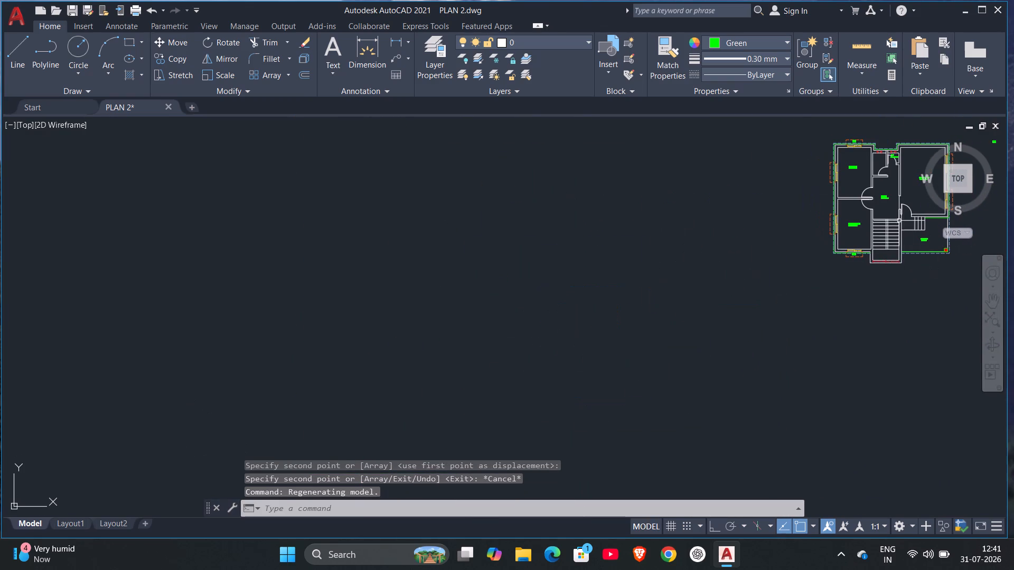
scroll(898, 218, up, 4)
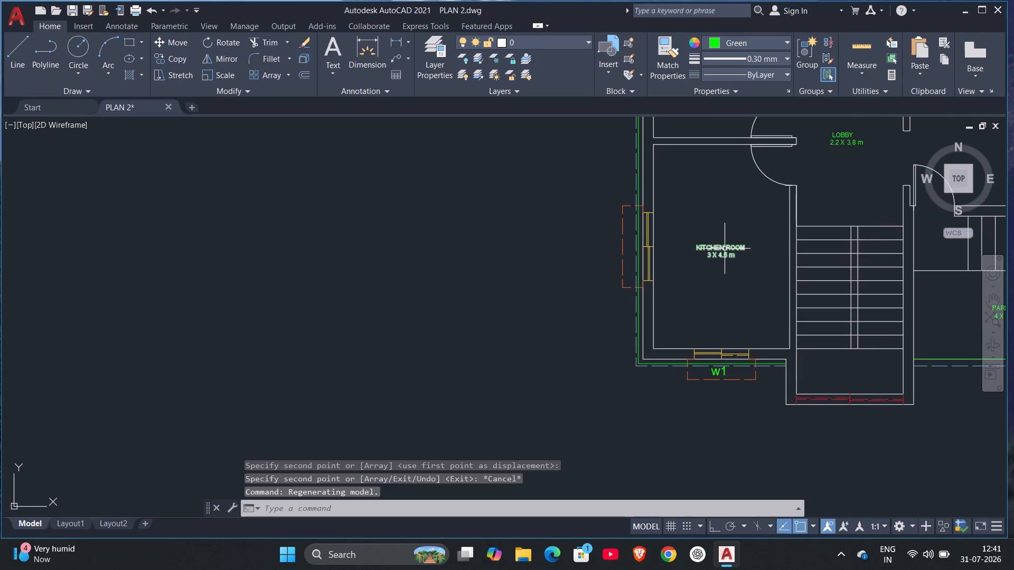
middle_drag(725, 250, 485, 417)
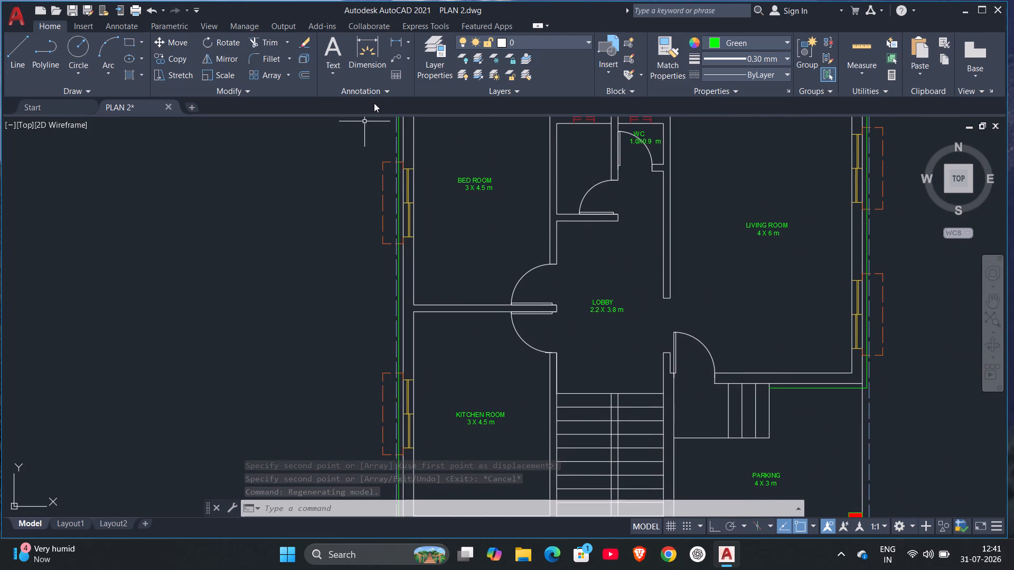
click(336, 50)
scroll(387, 198, up, 2)
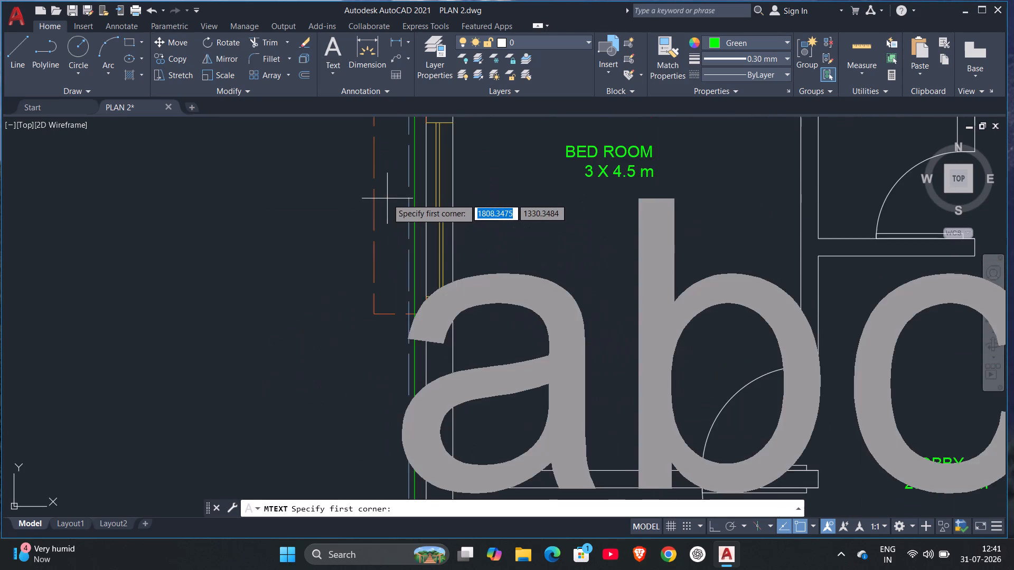
scroll(390, 198, up, 3)
click(359, 193)
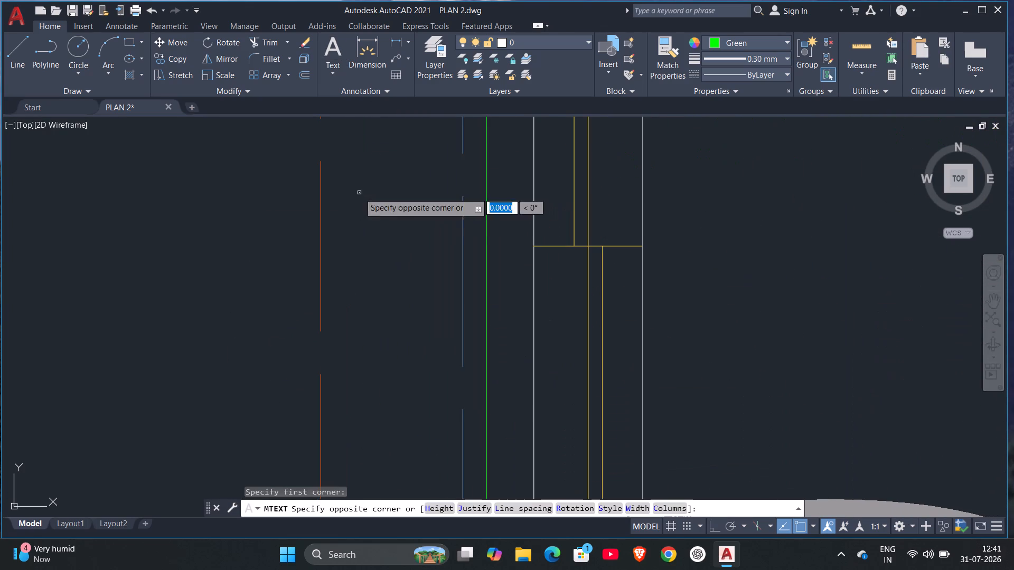
click(430, 259)
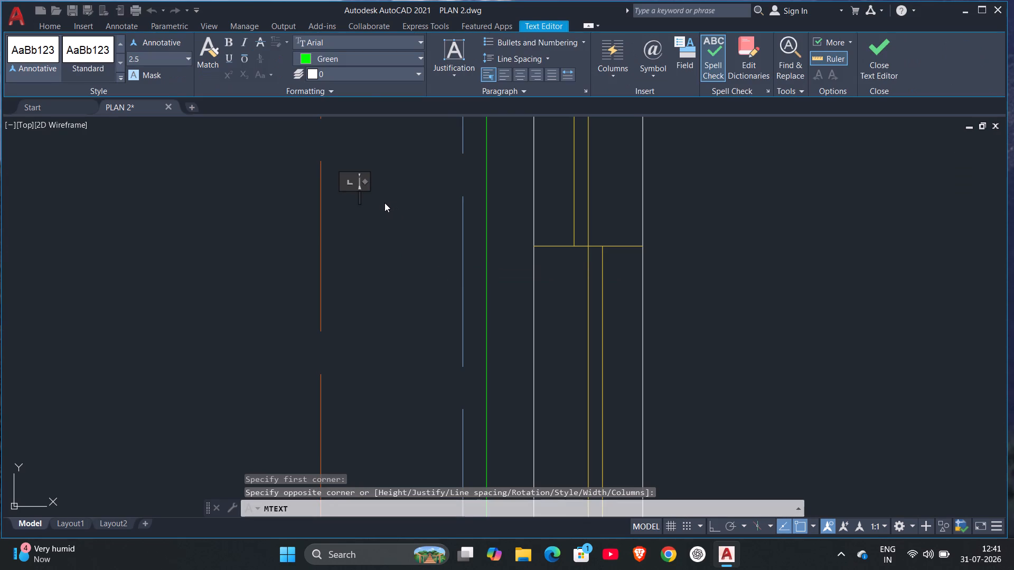
click(358, 181)
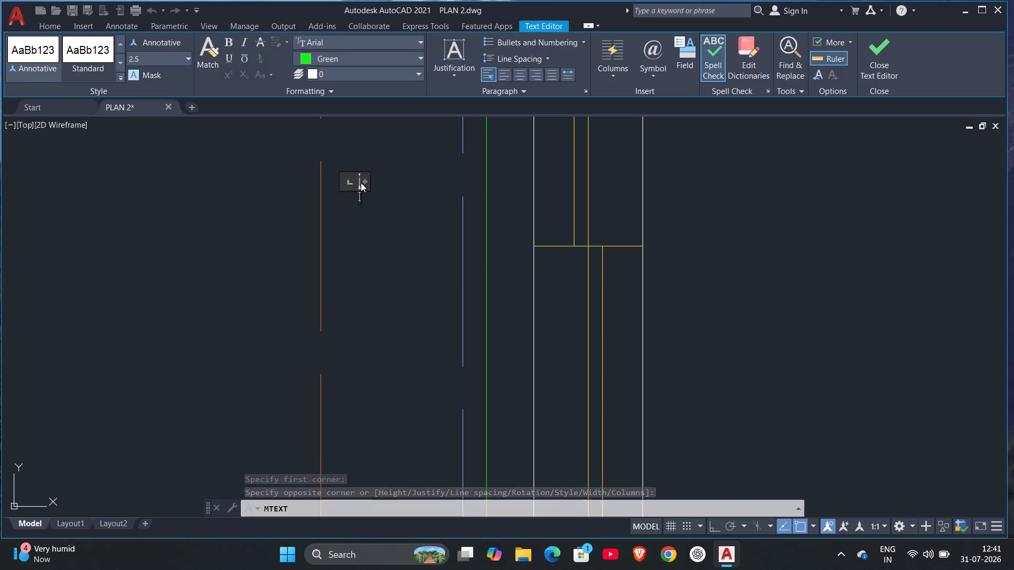
click(155, 53)
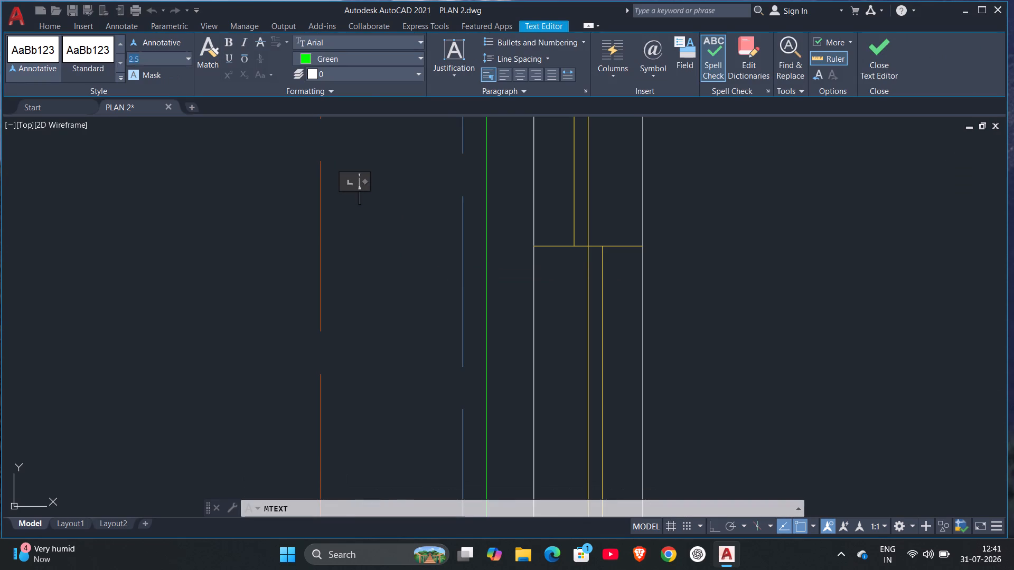
key(BackSpace)
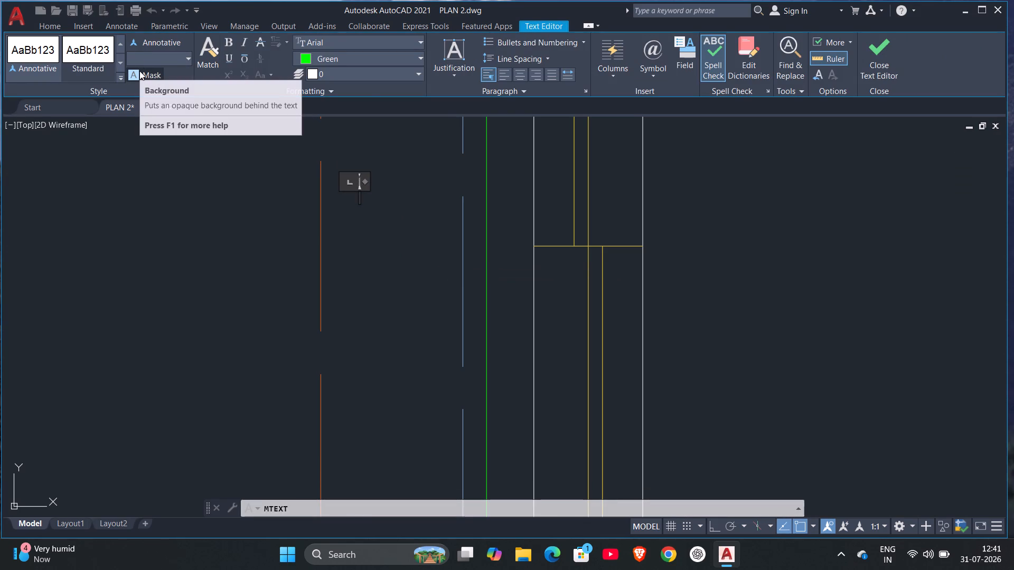
key(period)
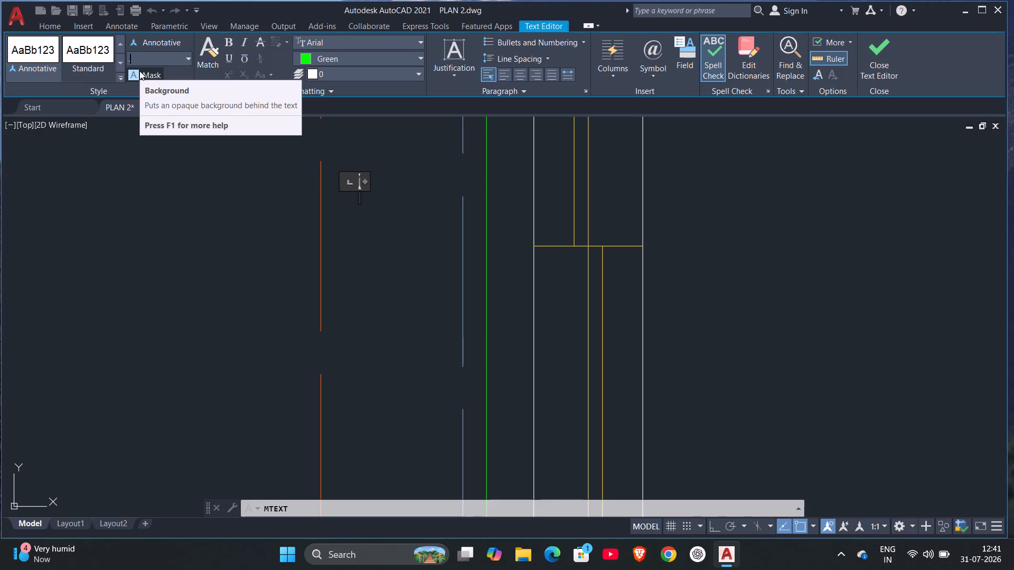
key(2)
key(Return)
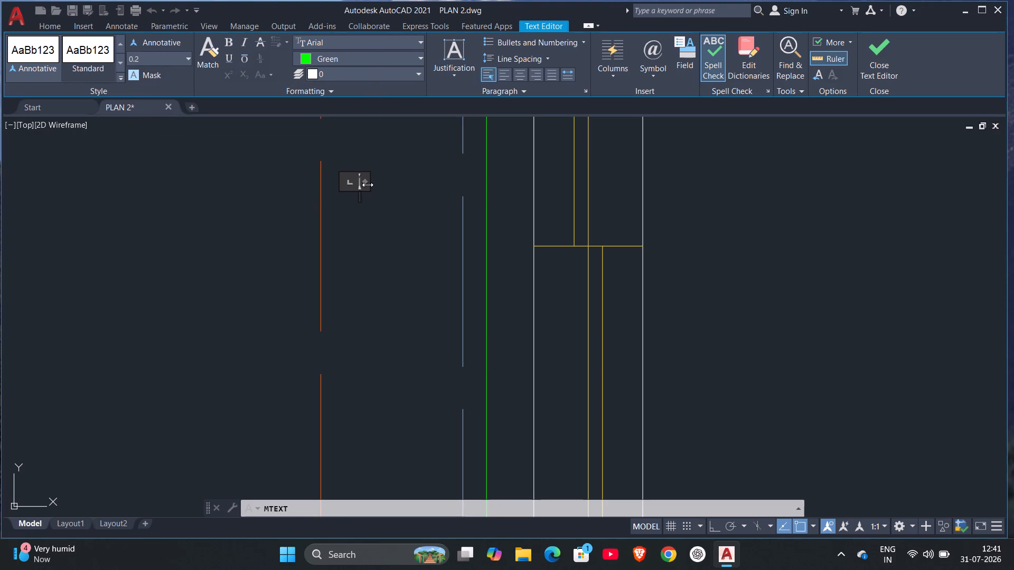
key(w)
key(2)
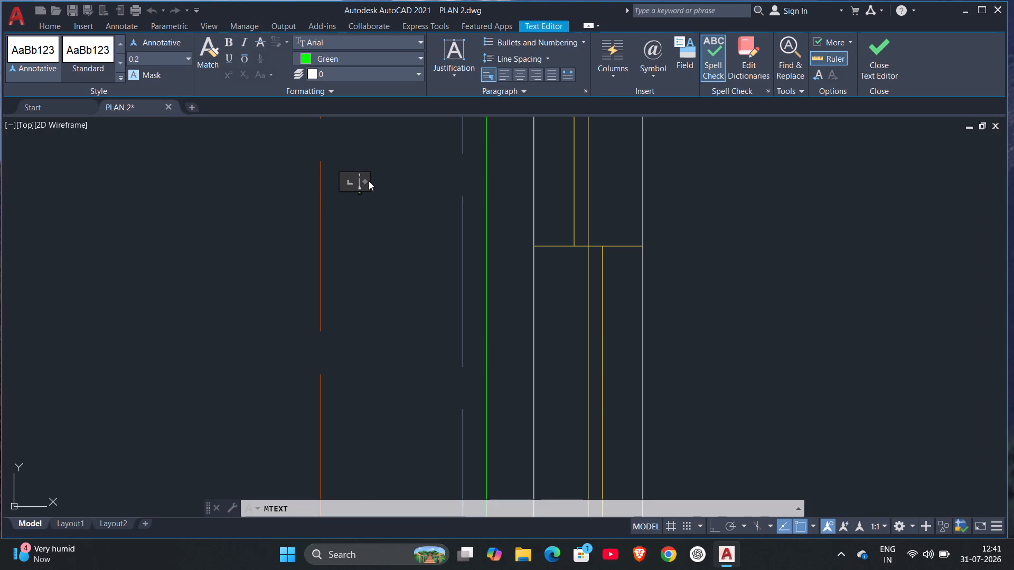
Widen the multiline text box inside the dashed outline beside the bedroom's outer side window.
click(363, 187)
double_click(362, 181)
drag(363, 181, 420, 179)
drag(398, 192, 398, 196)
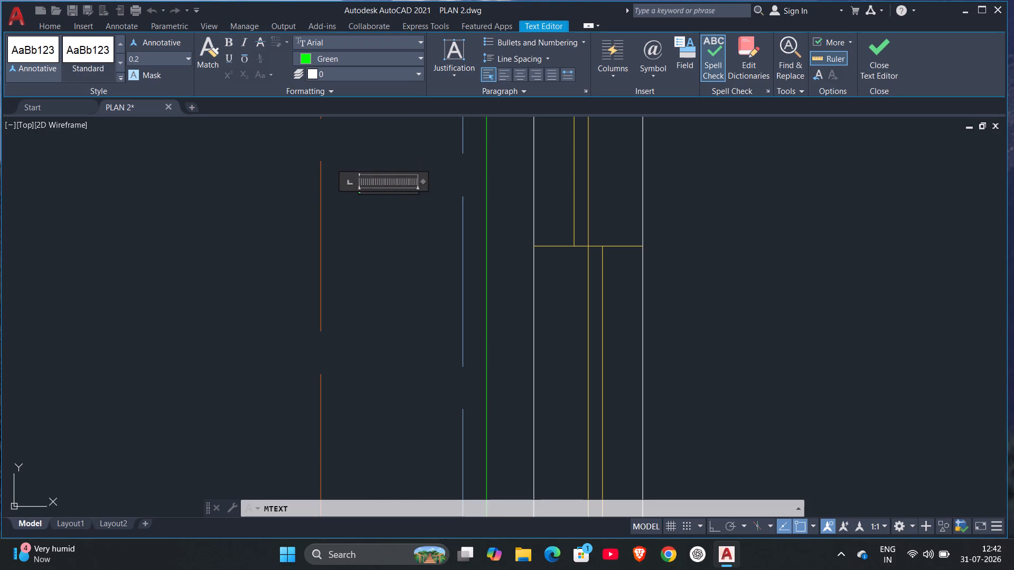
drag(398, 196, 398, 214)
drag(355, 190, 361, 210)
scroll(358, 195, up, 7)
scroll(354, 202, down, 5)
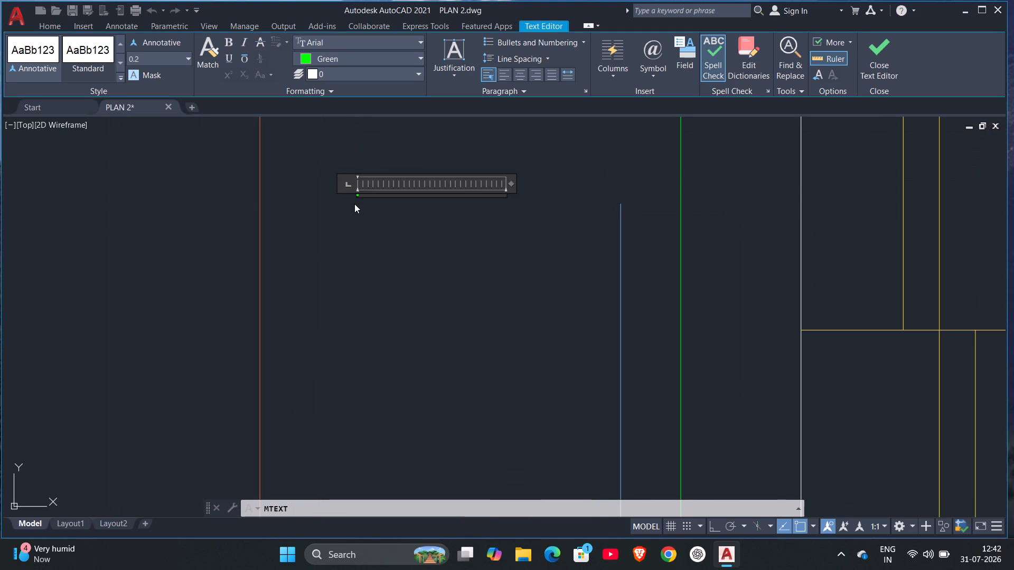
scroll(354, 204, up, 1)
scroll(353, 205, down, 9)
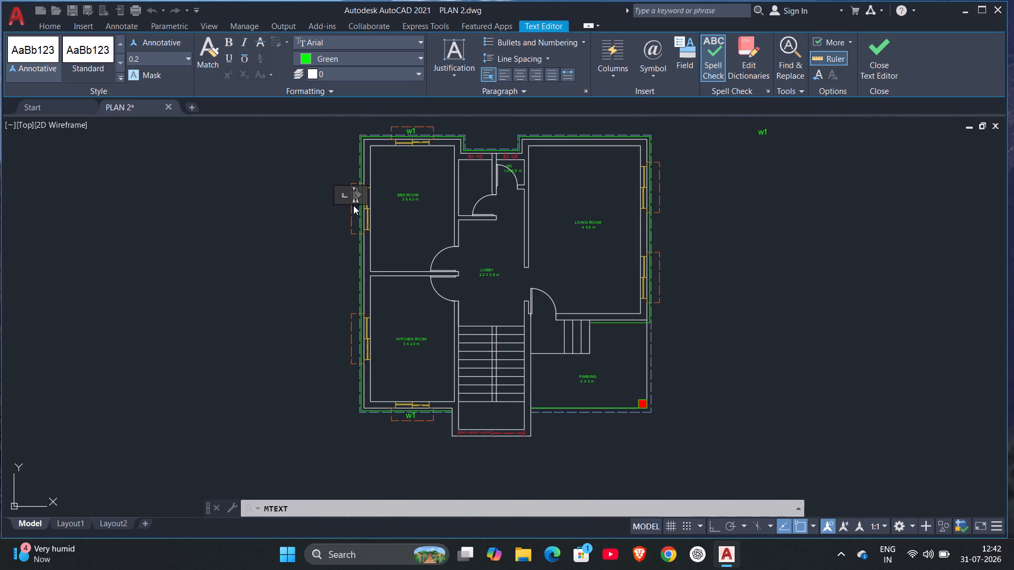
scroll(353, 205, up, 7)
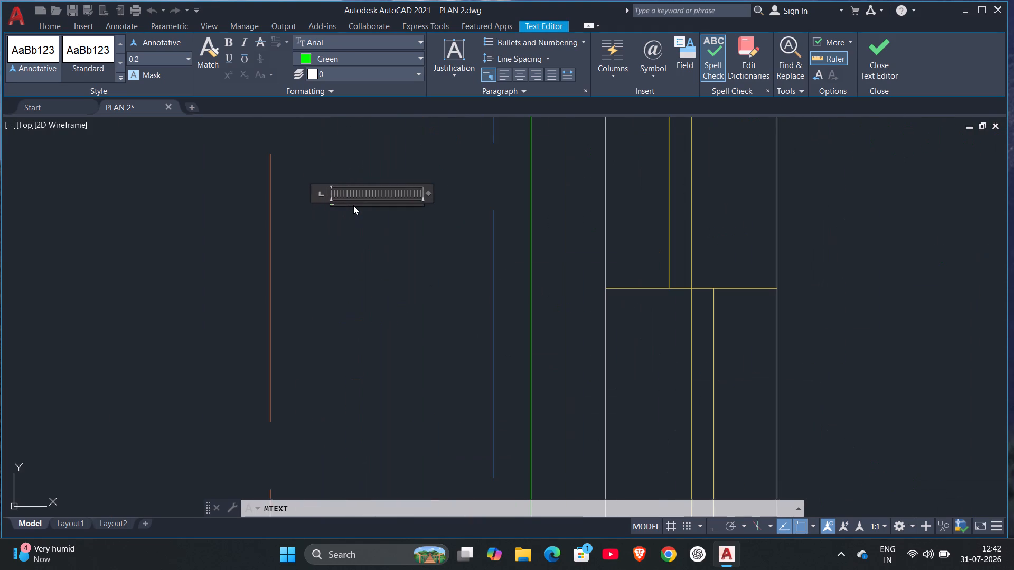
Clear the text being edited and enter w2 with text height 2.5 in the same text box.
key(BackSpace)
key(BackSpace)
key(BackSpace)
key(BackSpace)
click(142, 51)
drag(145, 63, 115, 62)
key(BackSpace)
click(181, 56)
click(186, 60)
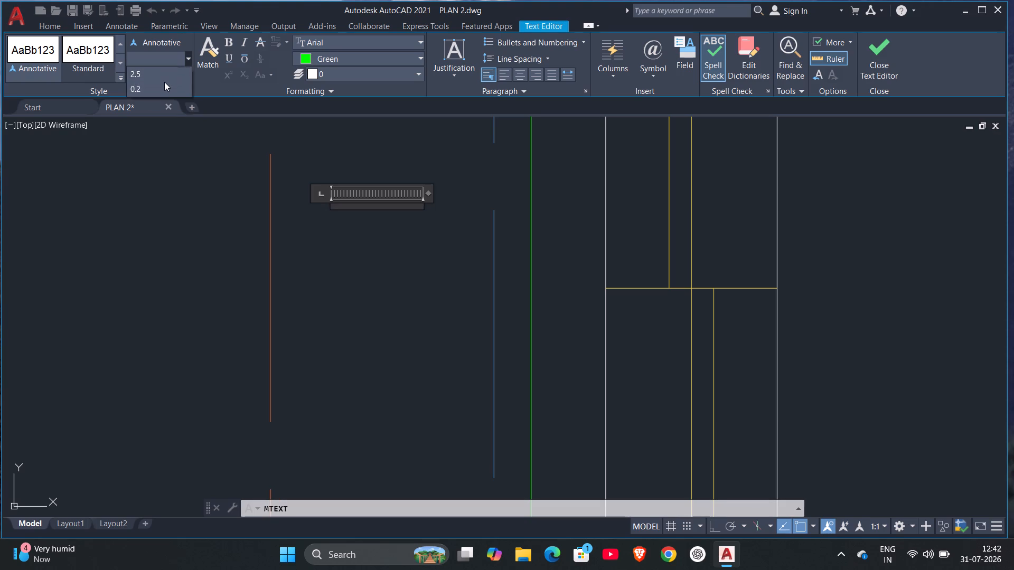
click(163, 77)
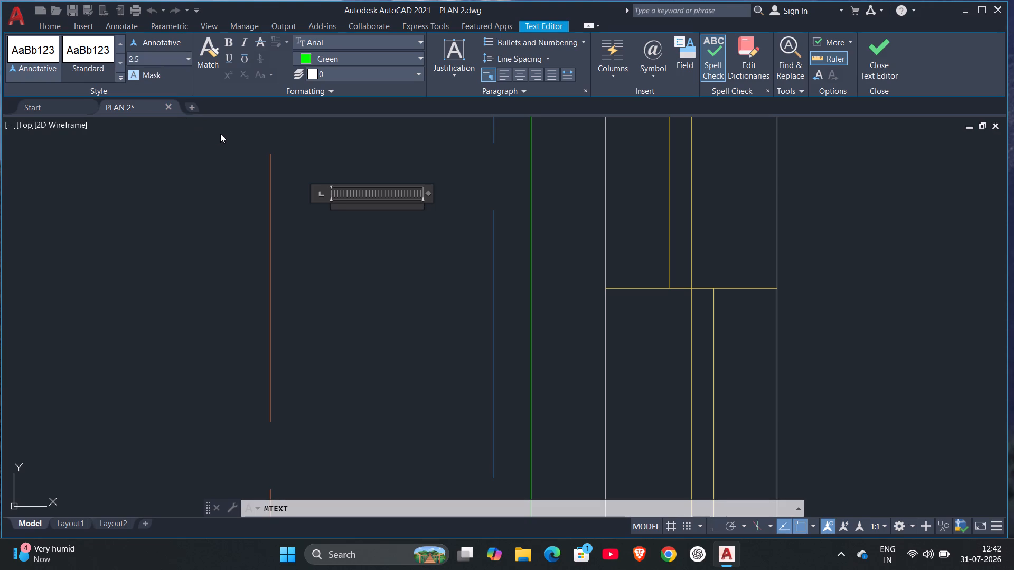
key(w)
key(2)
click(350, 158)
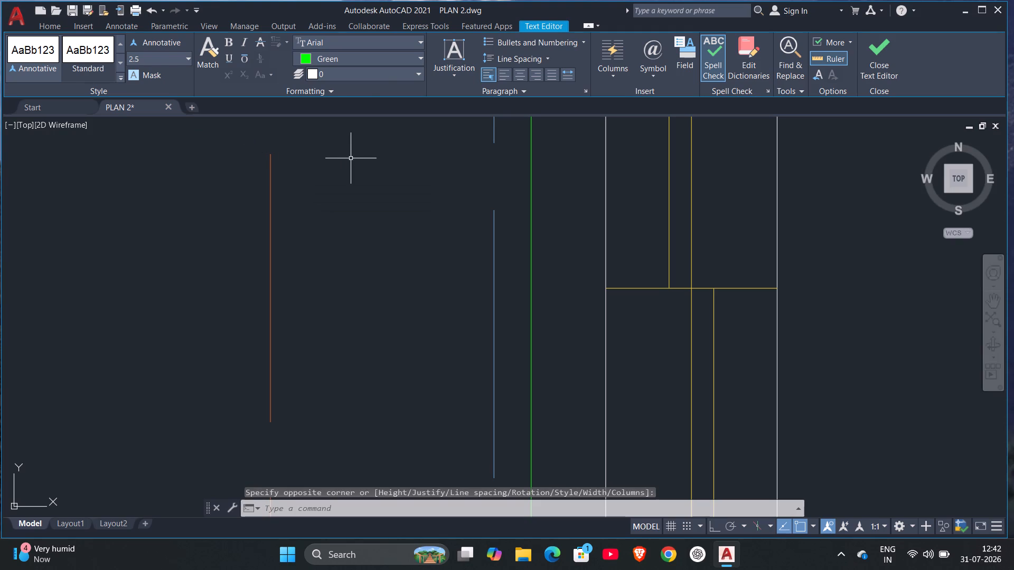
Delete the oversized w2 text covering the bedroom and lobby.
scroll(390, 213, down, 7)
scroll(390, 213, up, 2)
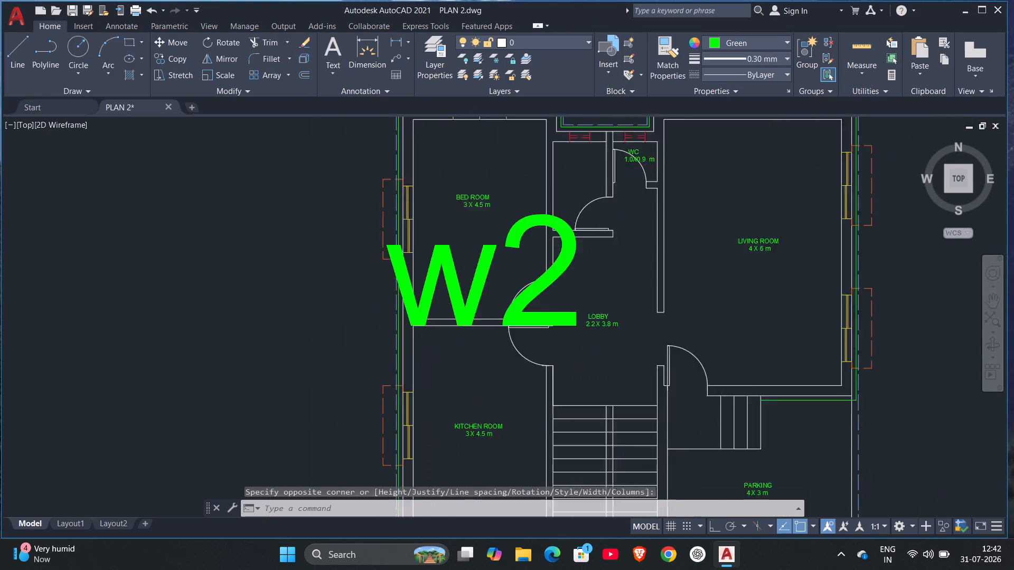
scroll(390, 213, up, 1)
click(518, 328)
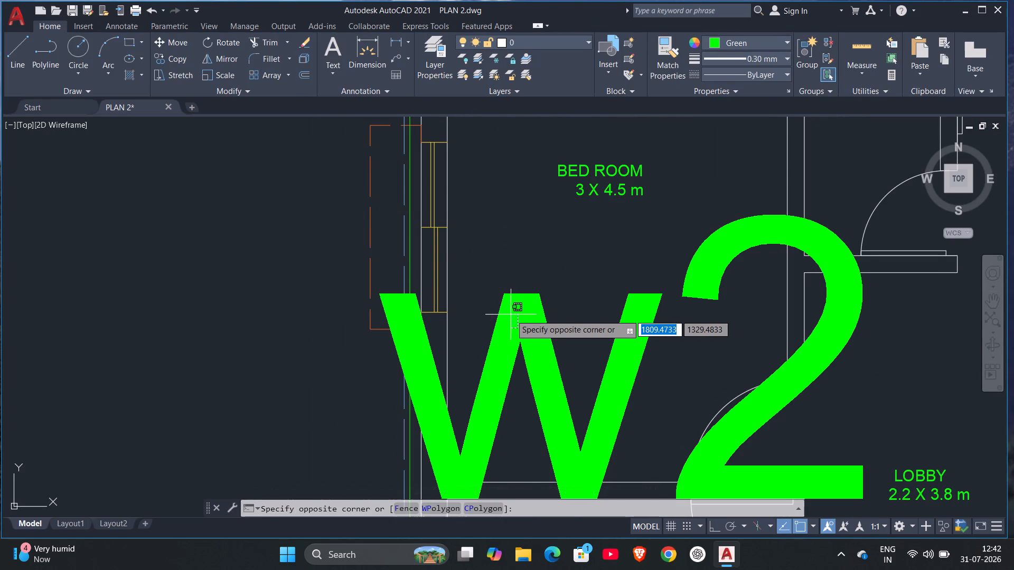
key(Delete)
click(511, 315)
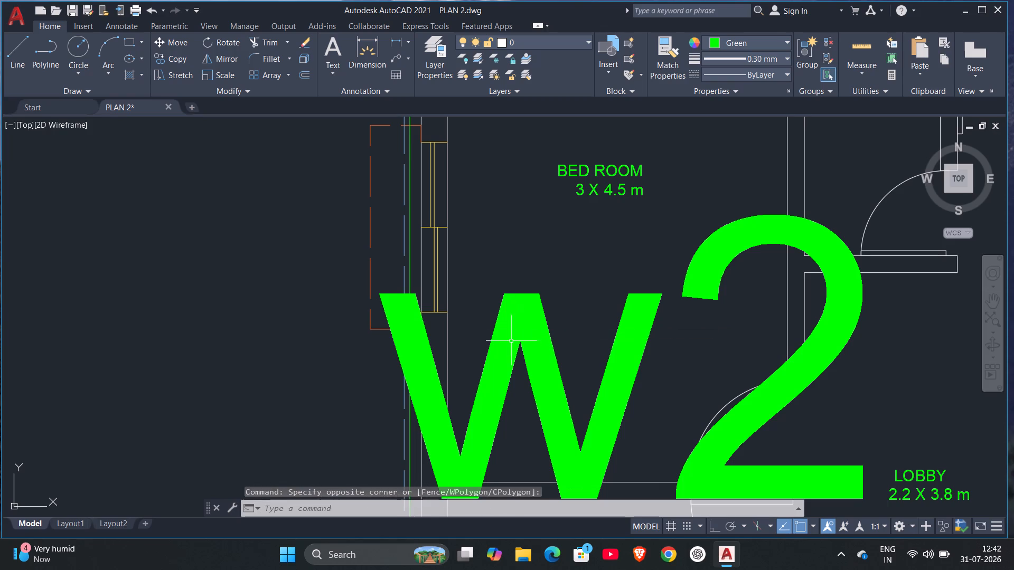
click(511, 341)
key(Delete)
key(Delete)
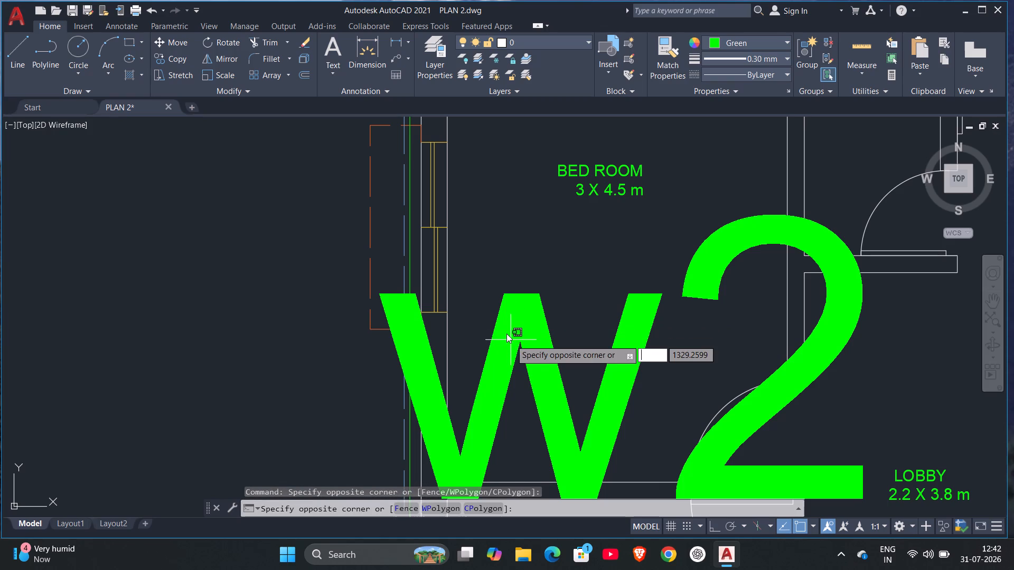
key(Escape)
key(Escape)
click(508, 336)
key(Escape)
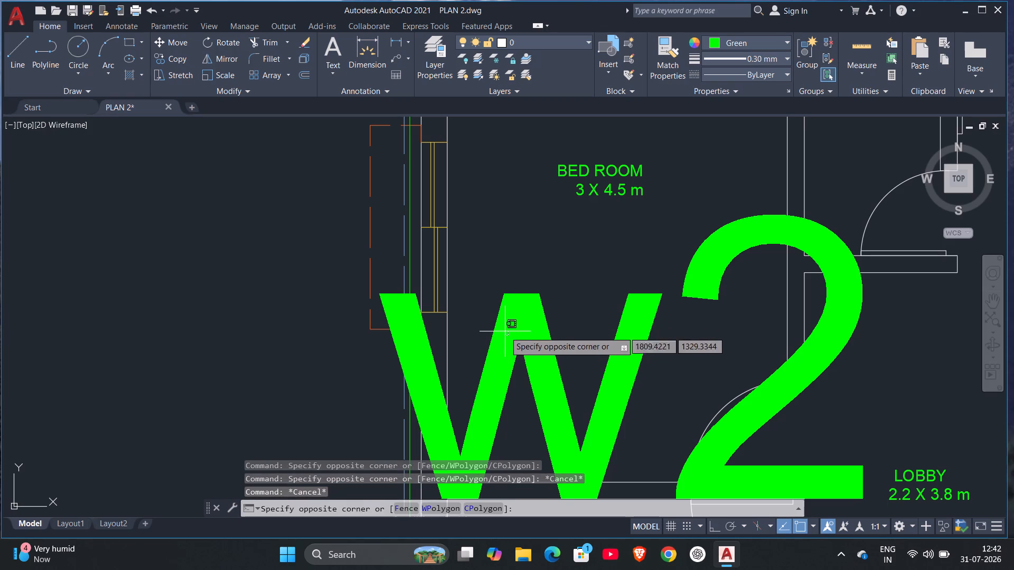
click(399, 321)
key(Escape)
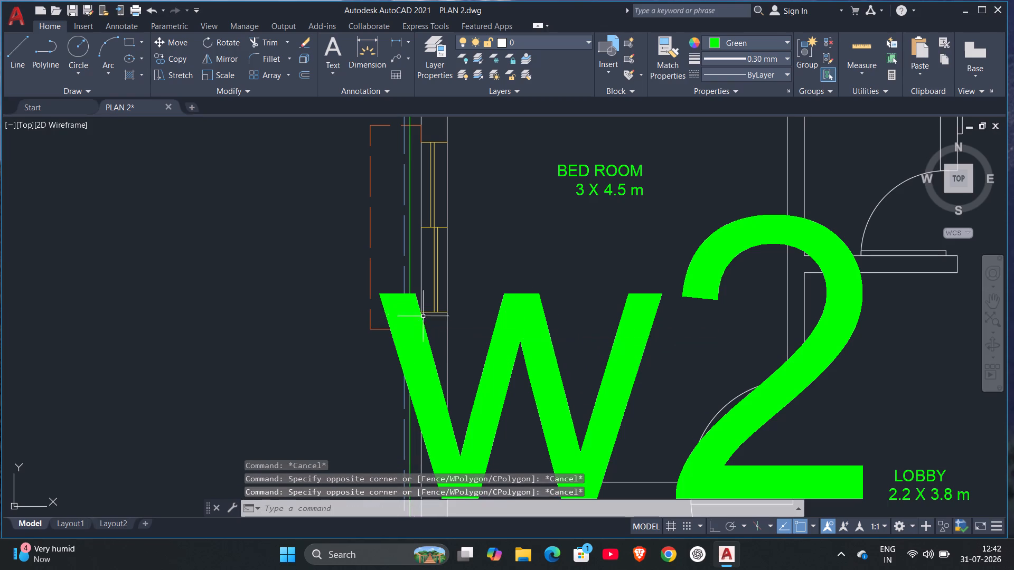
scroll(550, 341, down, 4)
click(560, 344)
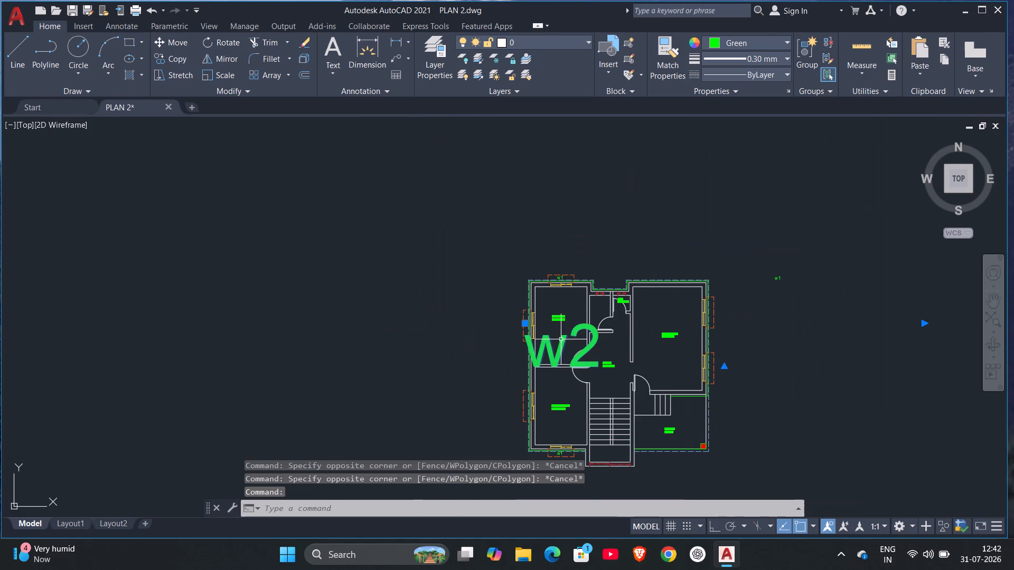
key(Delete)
Add a multiline text reading w2 with text height 0.2 inside the dashed outline beside the bedroom's outer side window.
scroll(559, 325, up, 5)
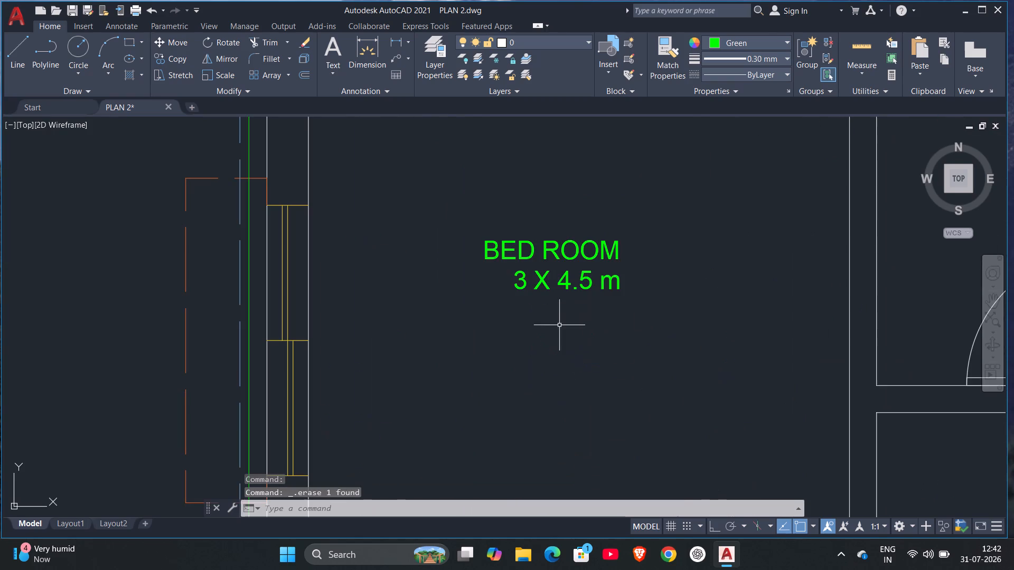
scroll(455, 301, down, 4)
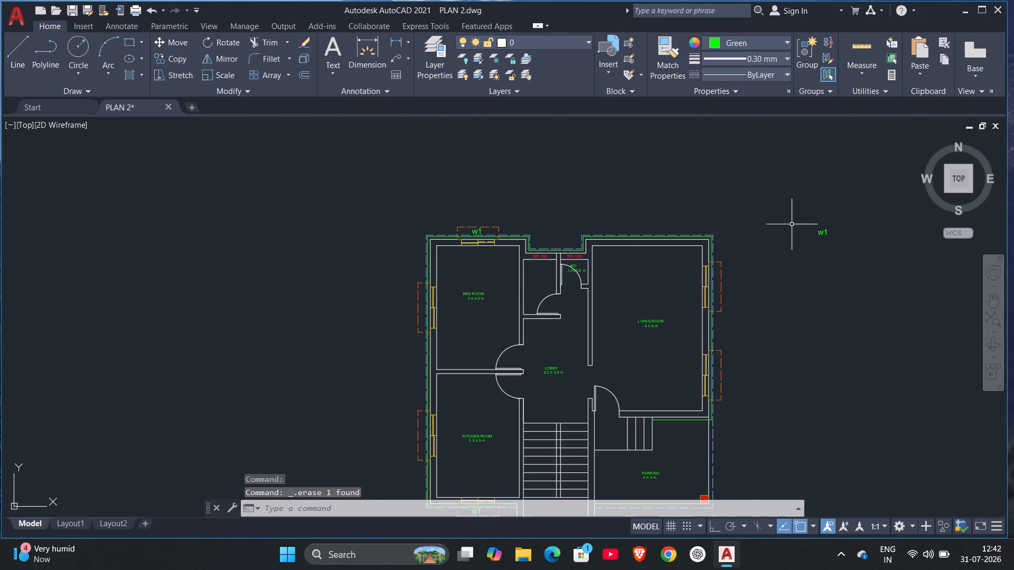
scroll(636, 273, up, 1)
middle_drag(405, 334, 651, 326)
scroll(631, 316, up, 3)
scroll(445, 312, up, 1)
middle_drag(463, 315, 574, 315)
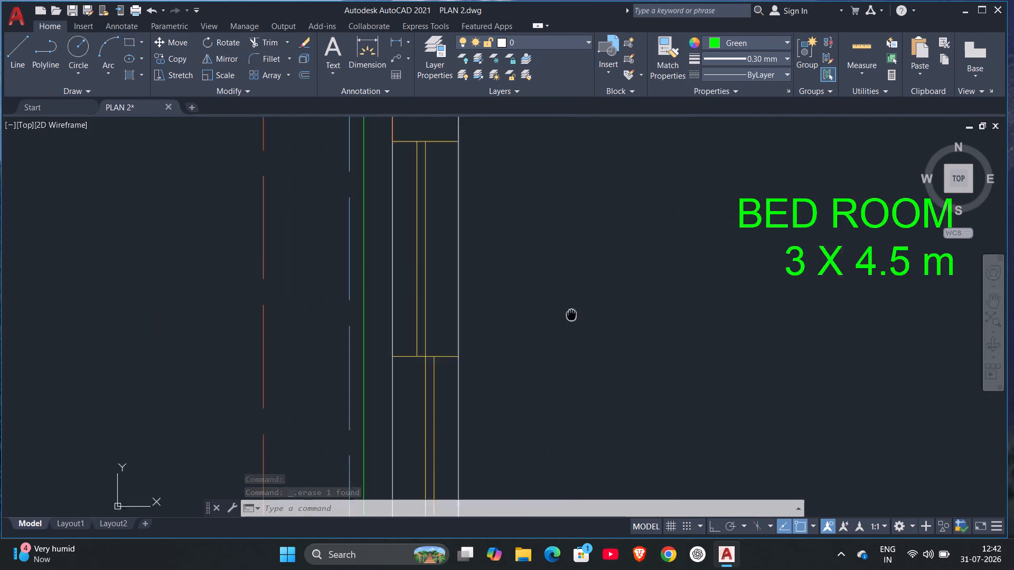
middle_drag(574, 315, 700, 297)
click(343, 55)
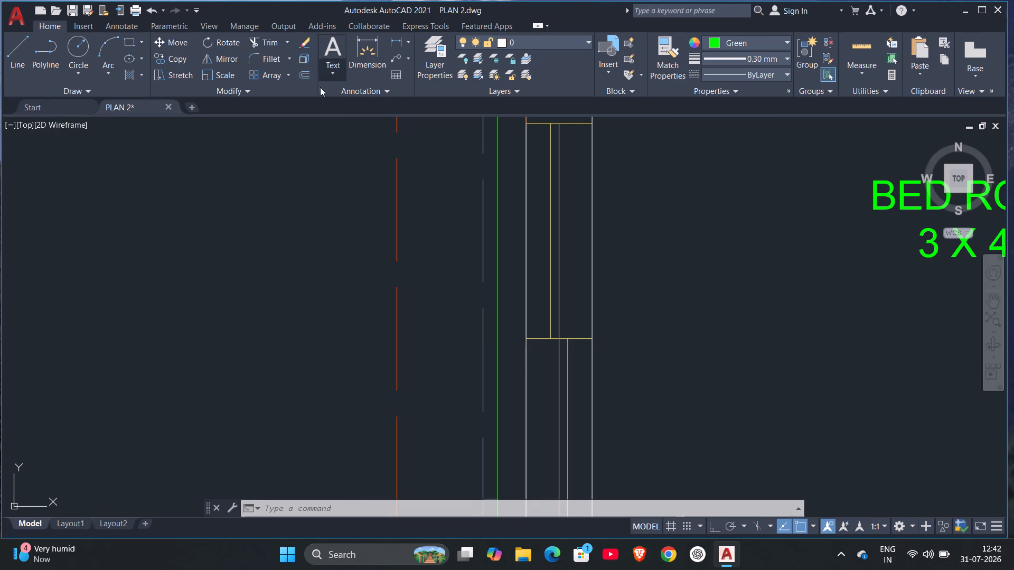
click(427, 202)
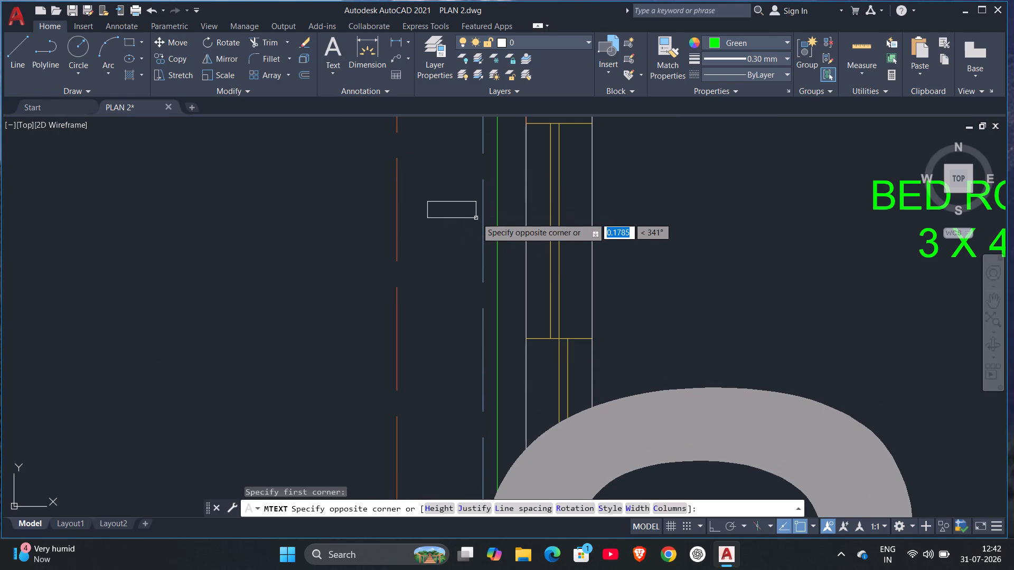
click(472, 220)
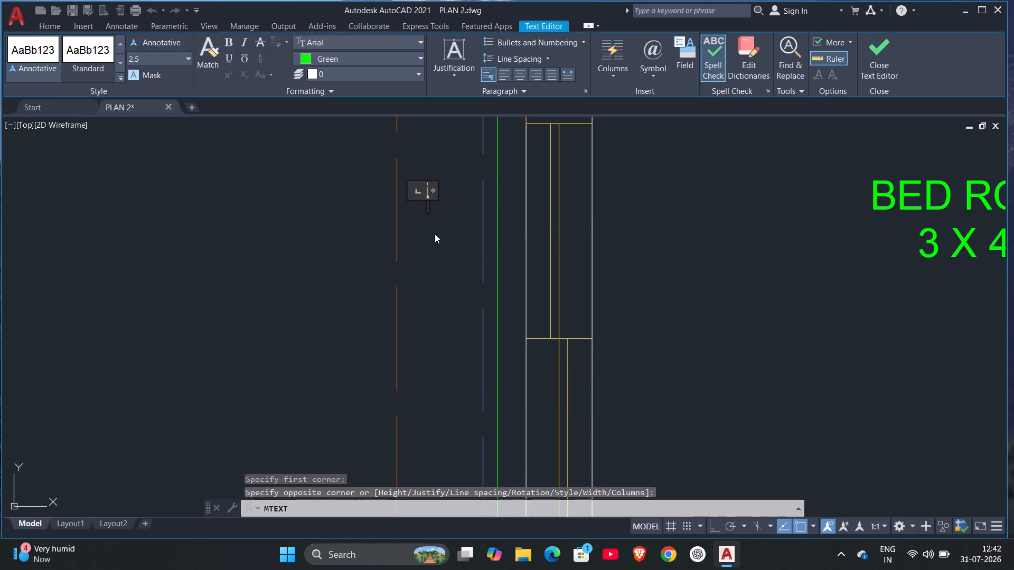
click(172, 55)
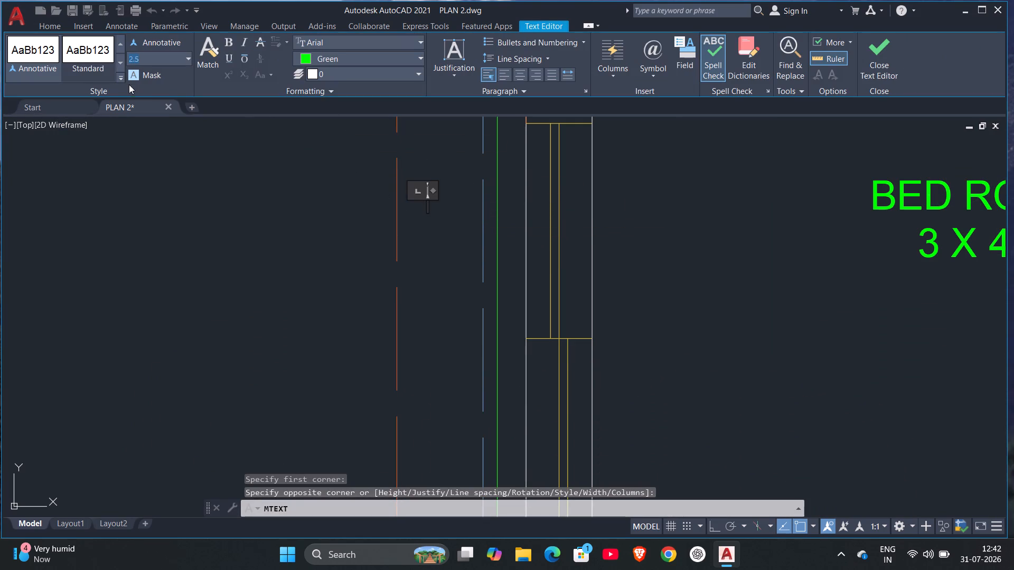
key(BackSpace)
text(.2)
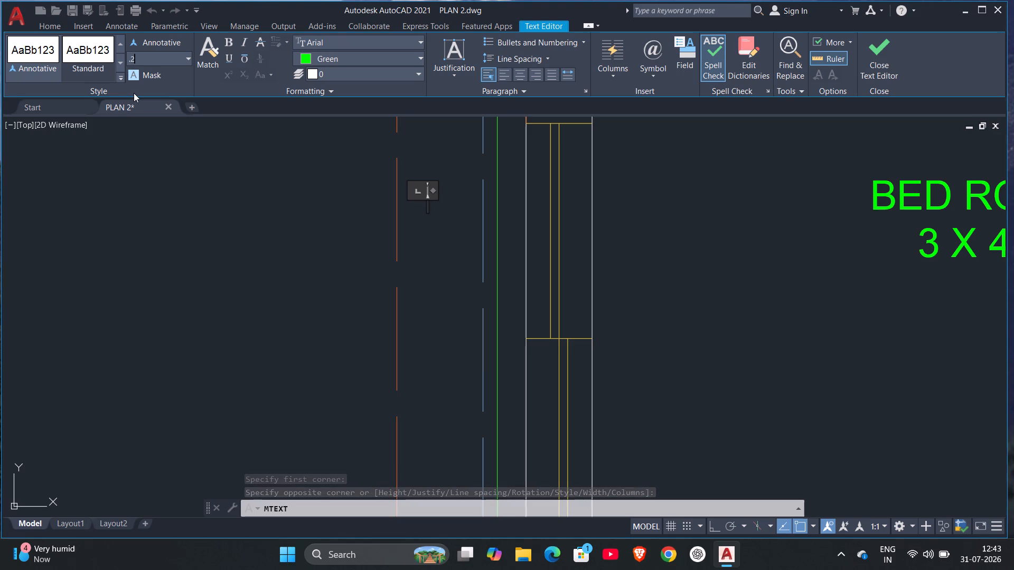
key(Return)
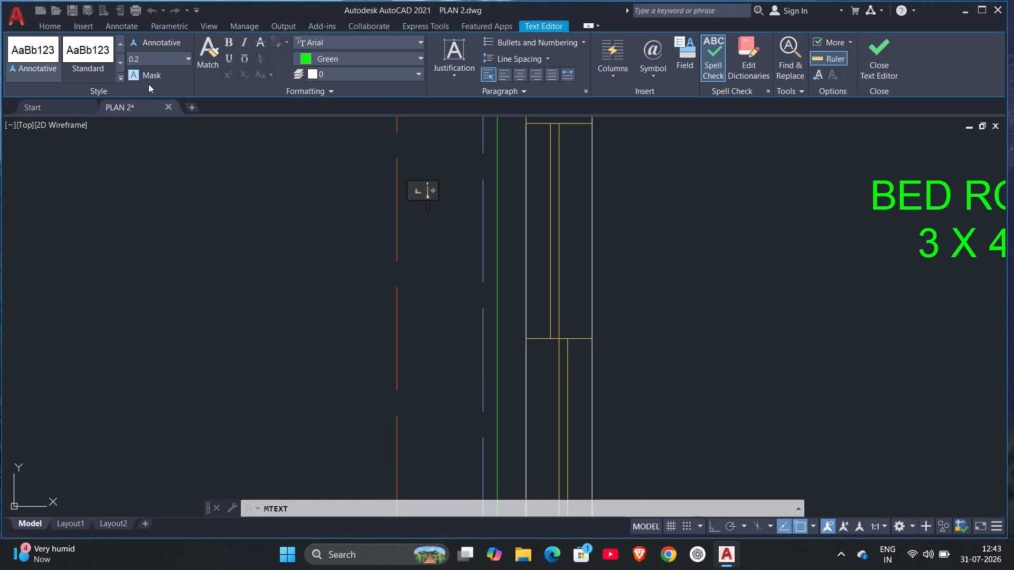
text(w2)
key(Return)
scroll(361, 195, up, 3)
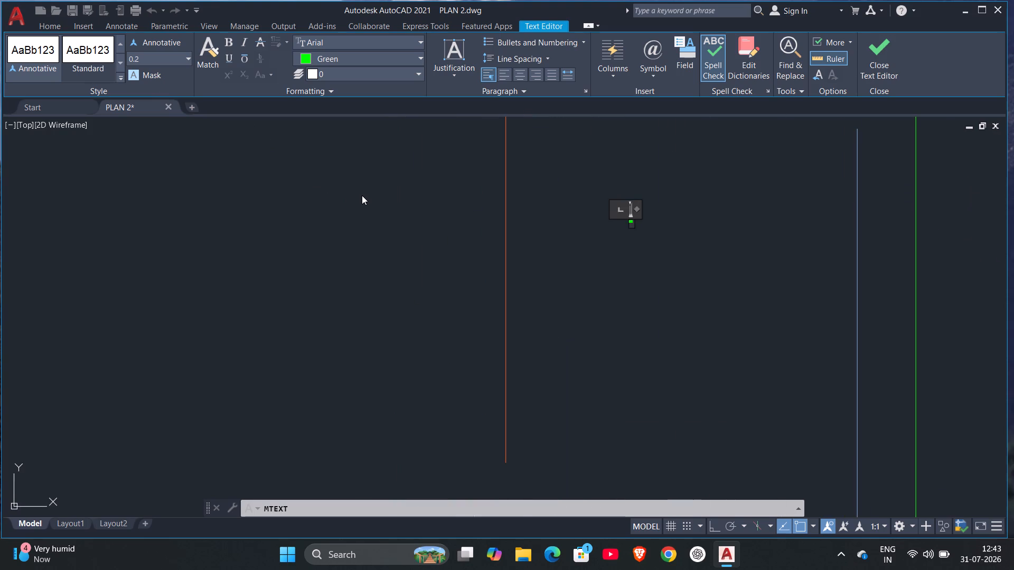
scroll(656, 207, up, 2)
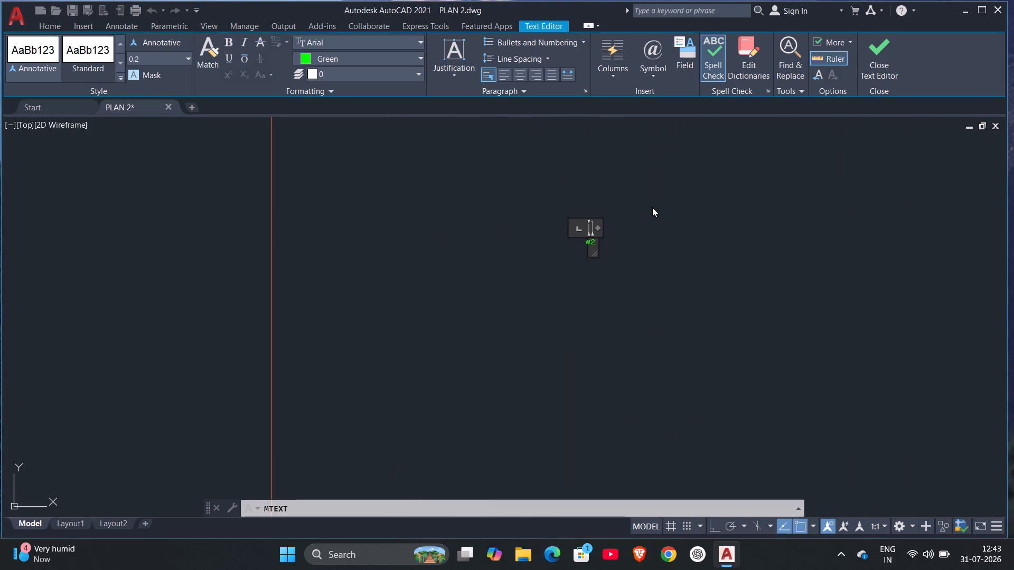
scroll(633, 240, down, 2)
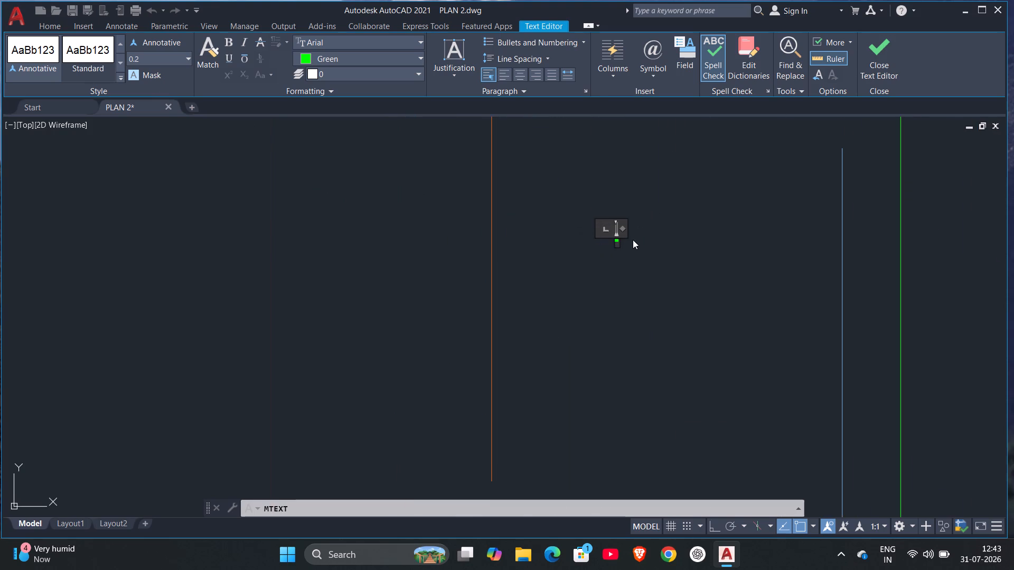
scroll(633, 240, up, 1)
click(704, 223)
scroll(656, 286, down, 2)
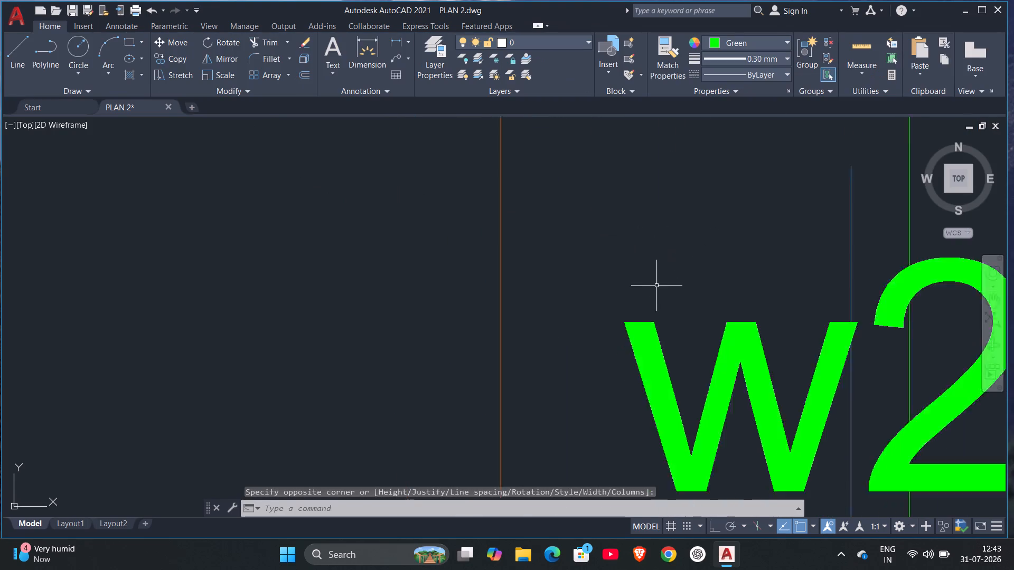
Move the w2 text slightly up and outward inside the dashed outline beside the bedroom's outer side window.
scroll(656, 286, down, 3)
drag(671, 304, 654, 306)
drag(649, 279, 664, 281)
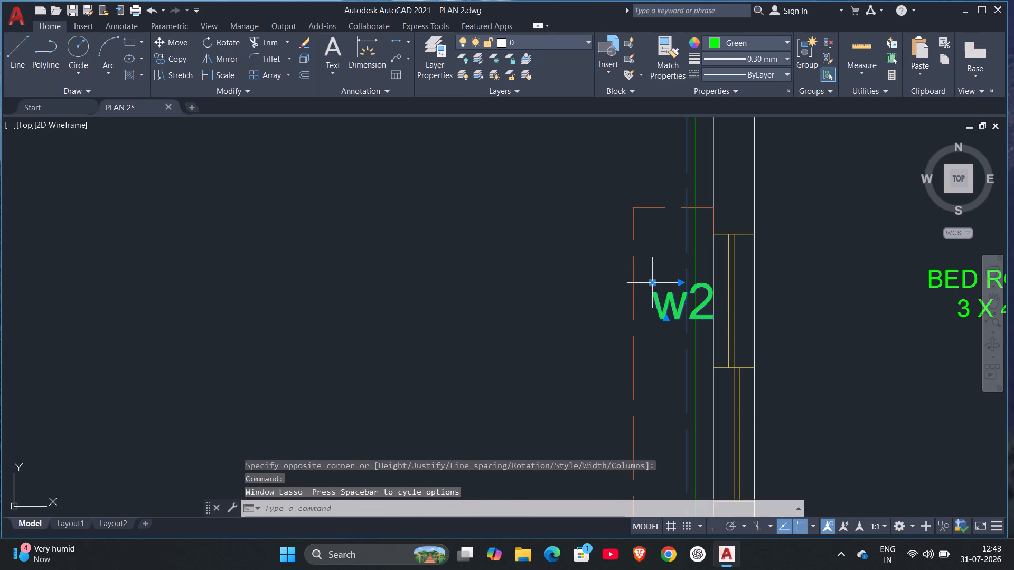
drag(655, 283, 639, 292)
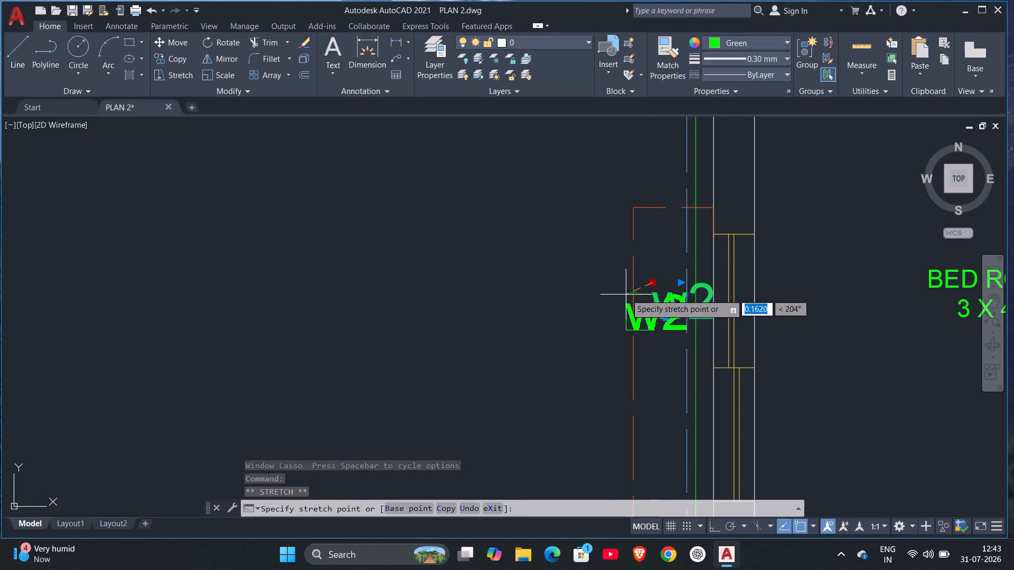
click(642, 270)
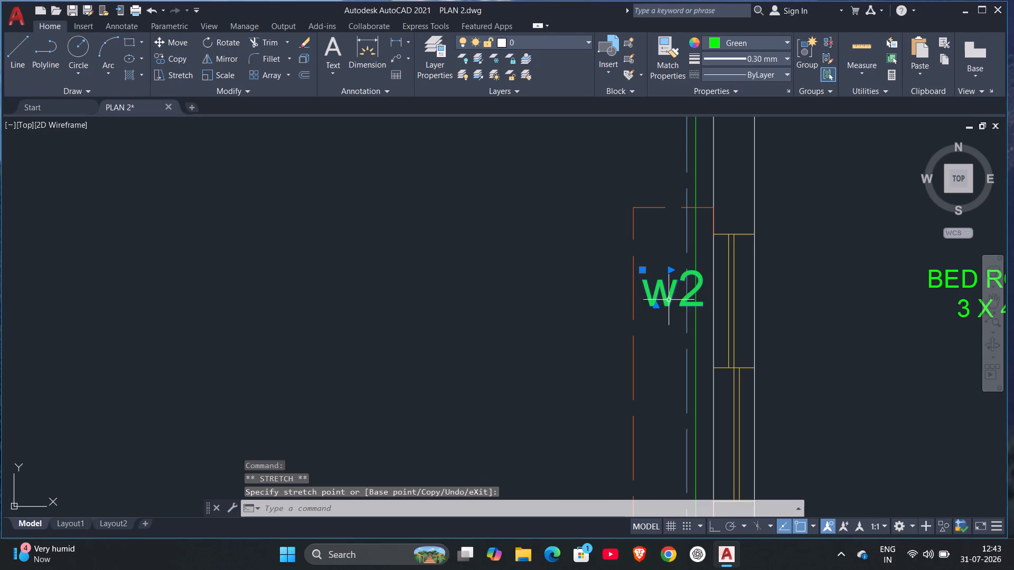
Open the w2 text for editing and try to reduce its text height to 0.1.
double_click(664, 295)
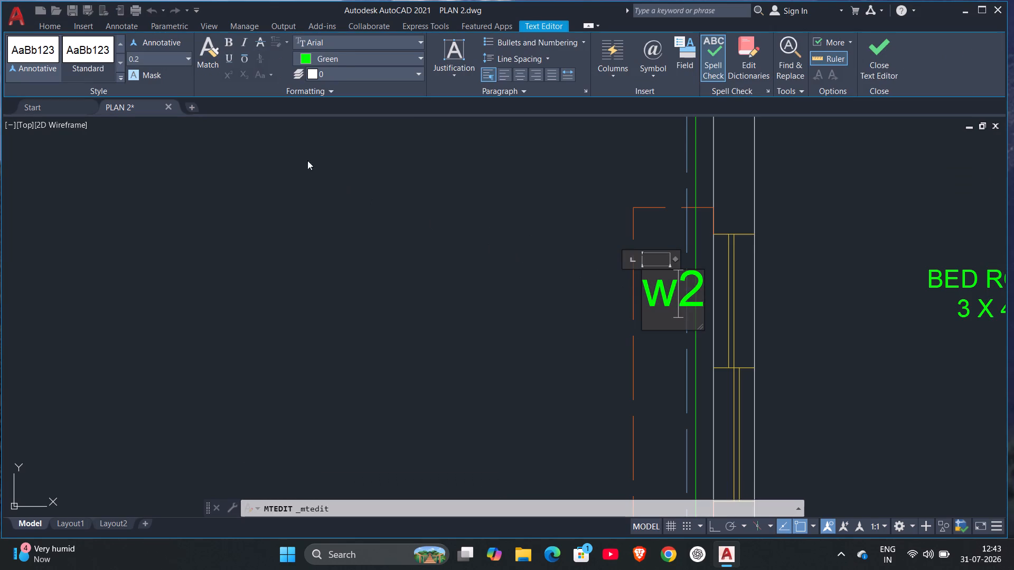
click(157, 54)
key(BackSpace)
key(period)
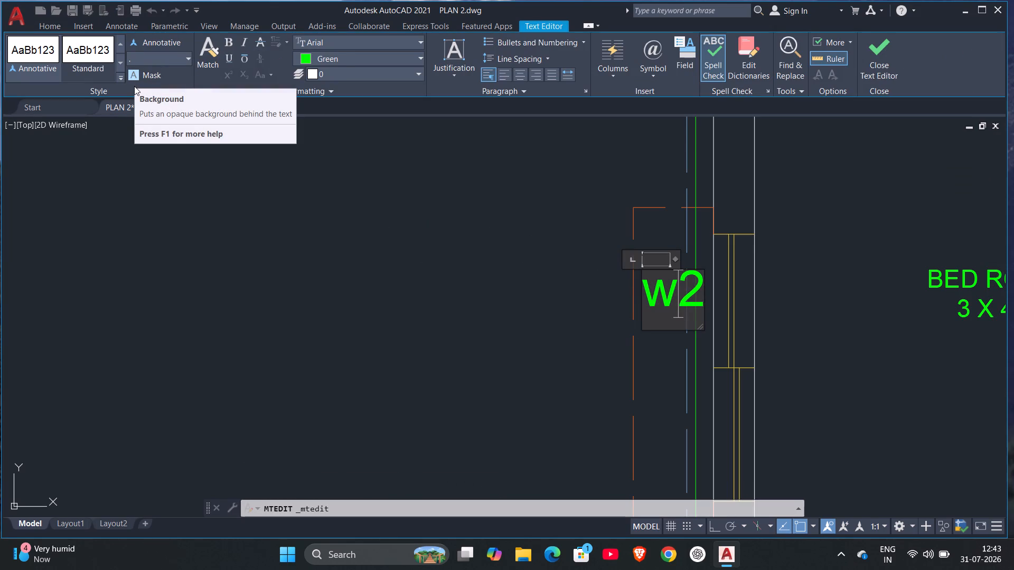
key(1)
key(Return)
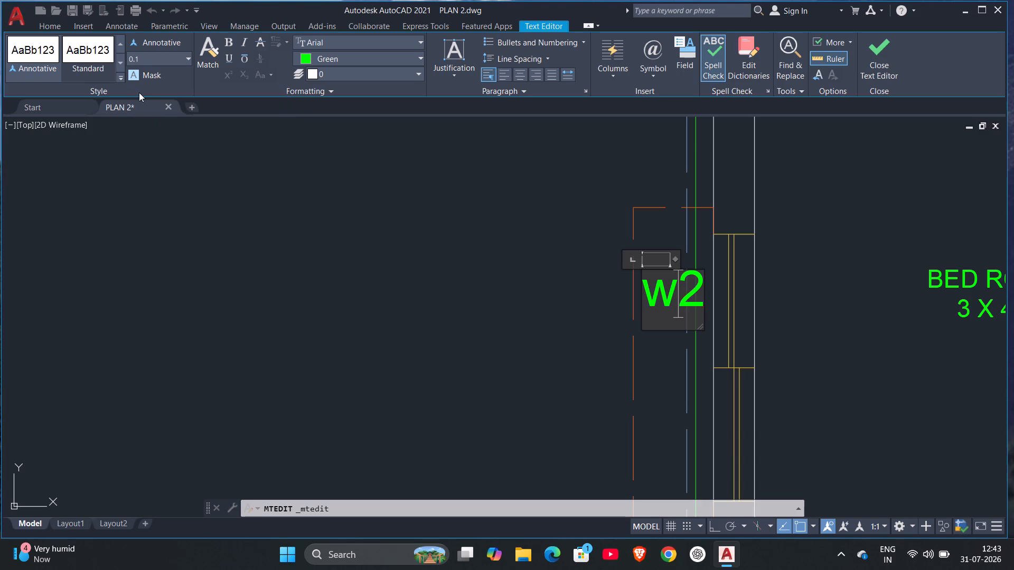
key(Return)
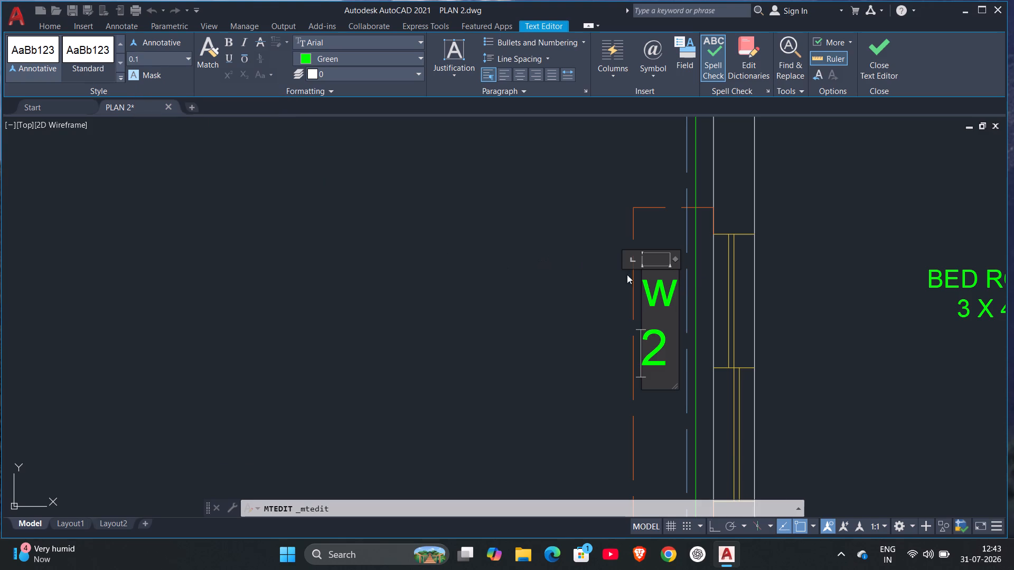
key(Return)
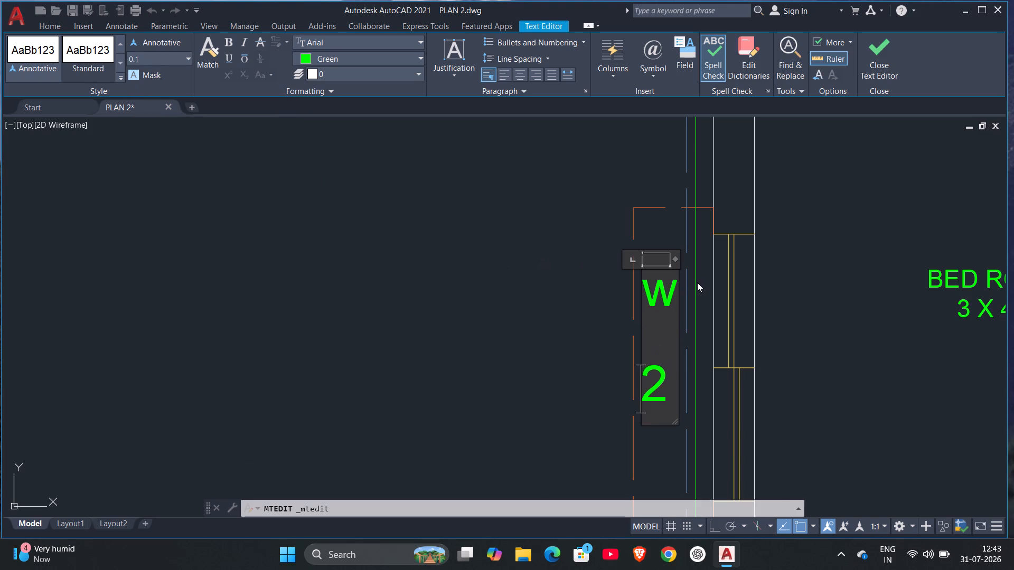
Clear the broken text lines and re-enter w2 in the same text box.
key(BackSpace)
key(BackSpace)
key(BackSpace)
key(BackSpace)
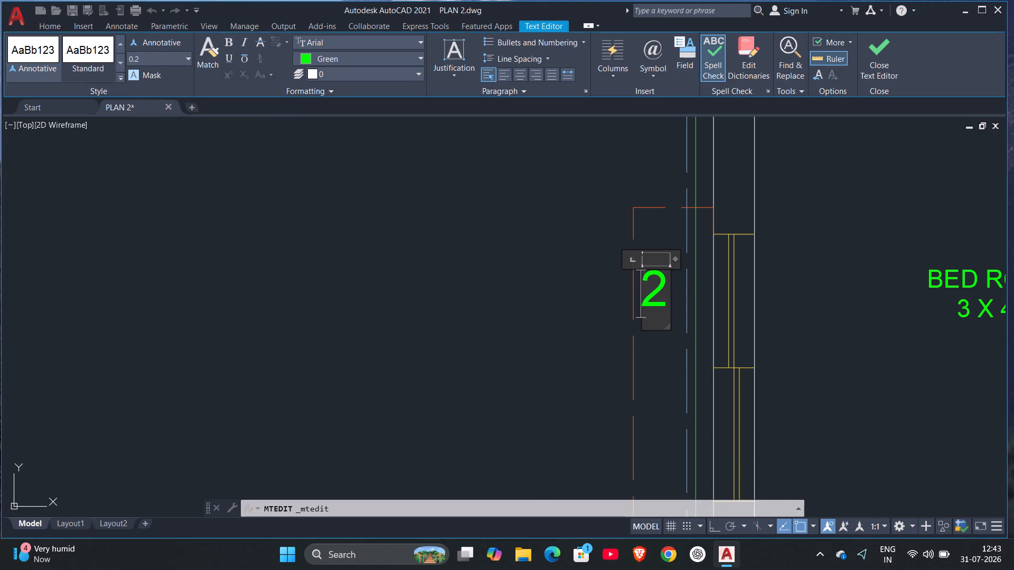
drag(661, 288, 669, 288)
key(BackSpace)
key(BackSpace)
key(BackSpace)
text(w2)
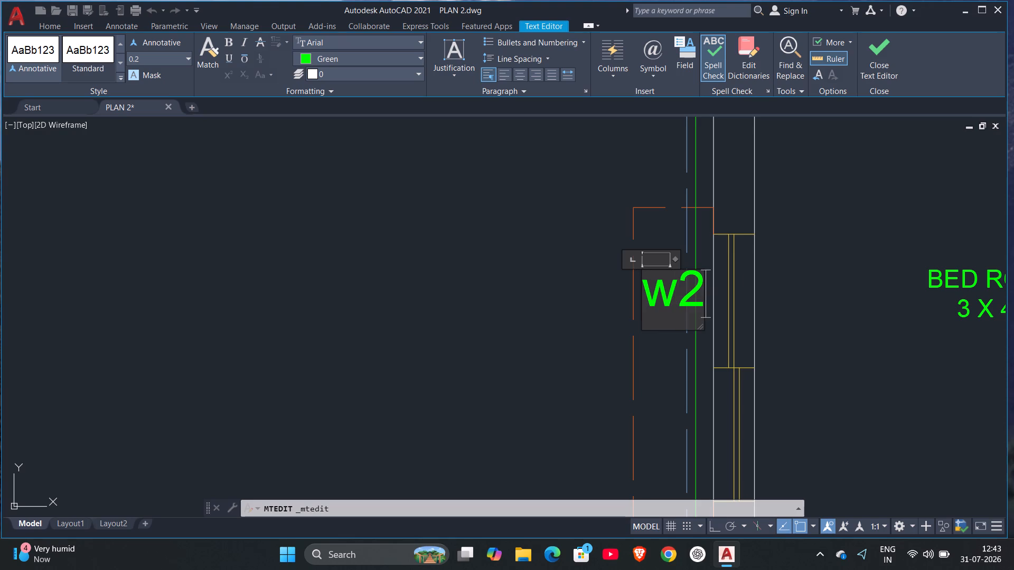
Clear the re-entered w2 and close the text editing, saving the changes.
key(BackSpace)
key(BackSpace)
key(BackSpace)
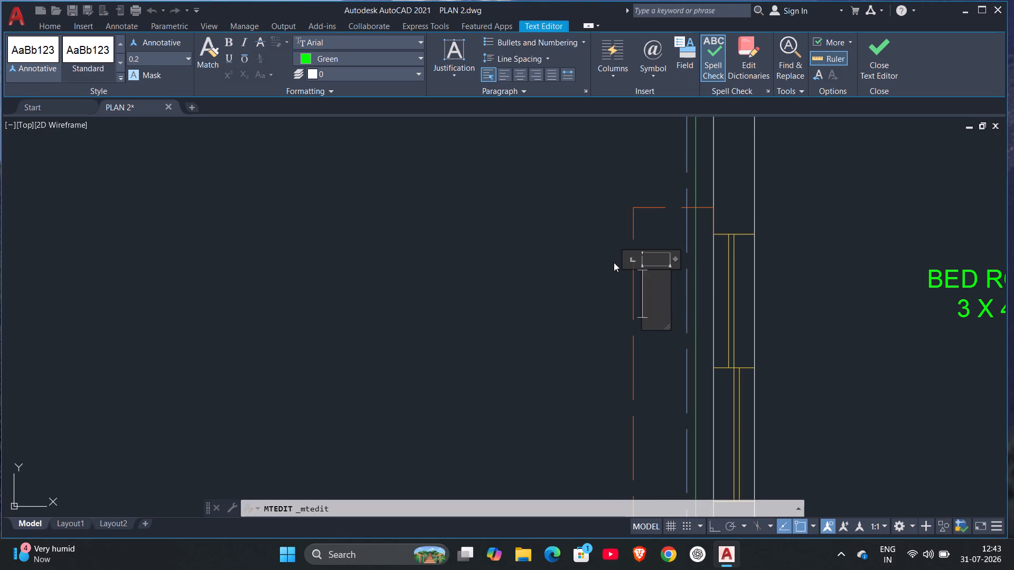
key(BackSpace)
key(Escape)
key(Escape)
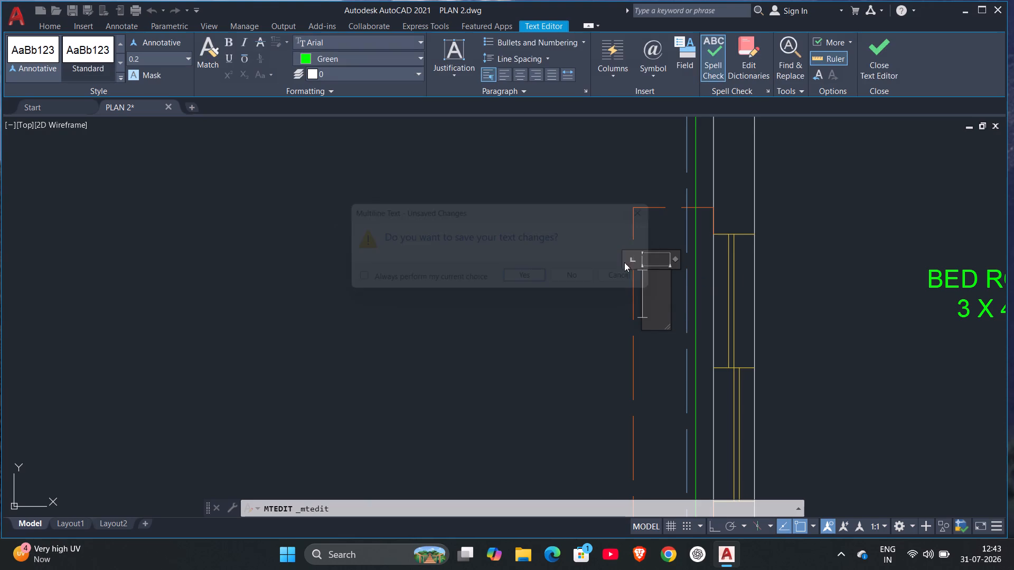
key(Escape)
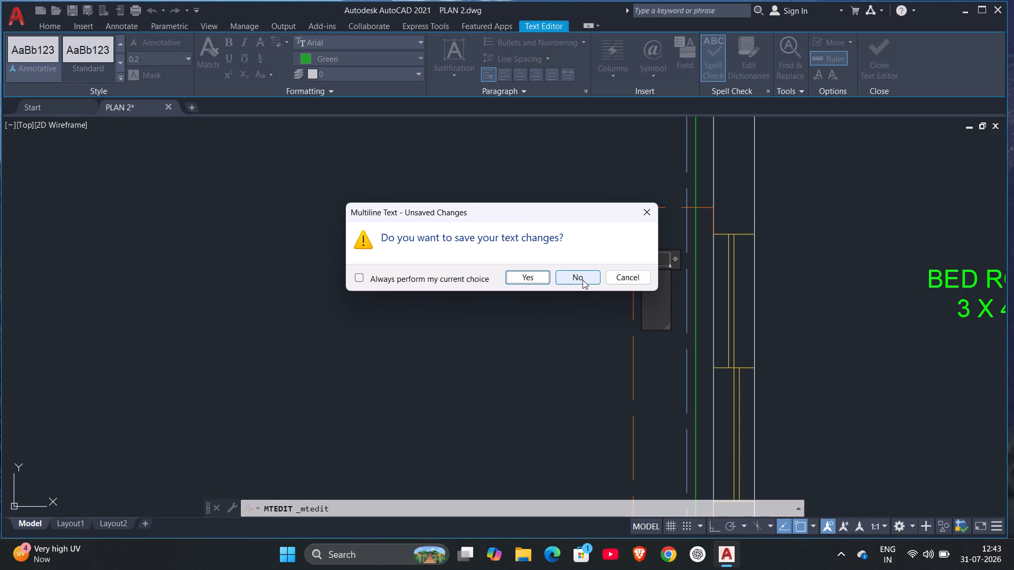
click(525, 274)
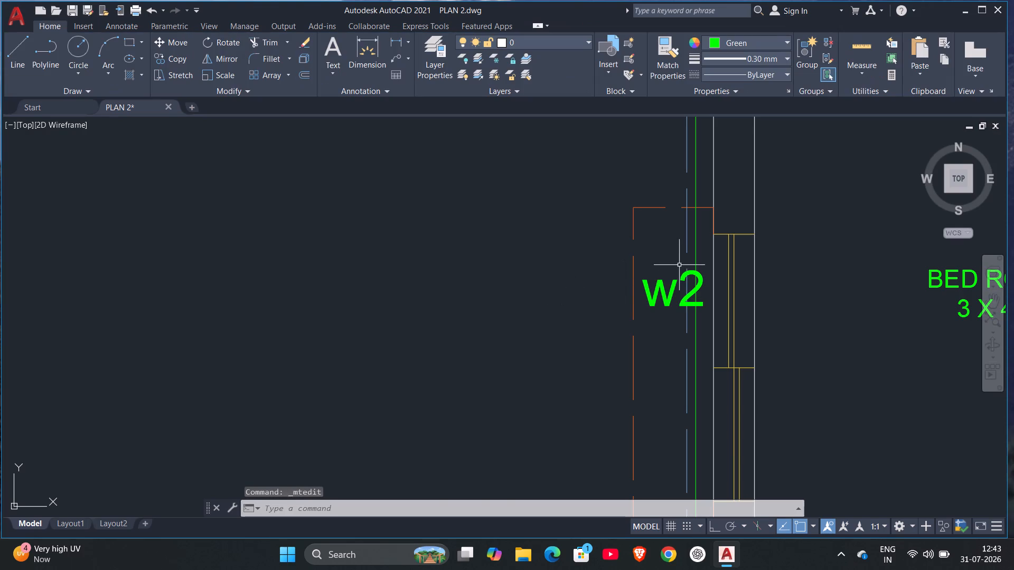
Delete the w2 text inside the dashed outline beside the bedroom's outer side window.
drag(674, 278, 674, 283)
key(Delete)
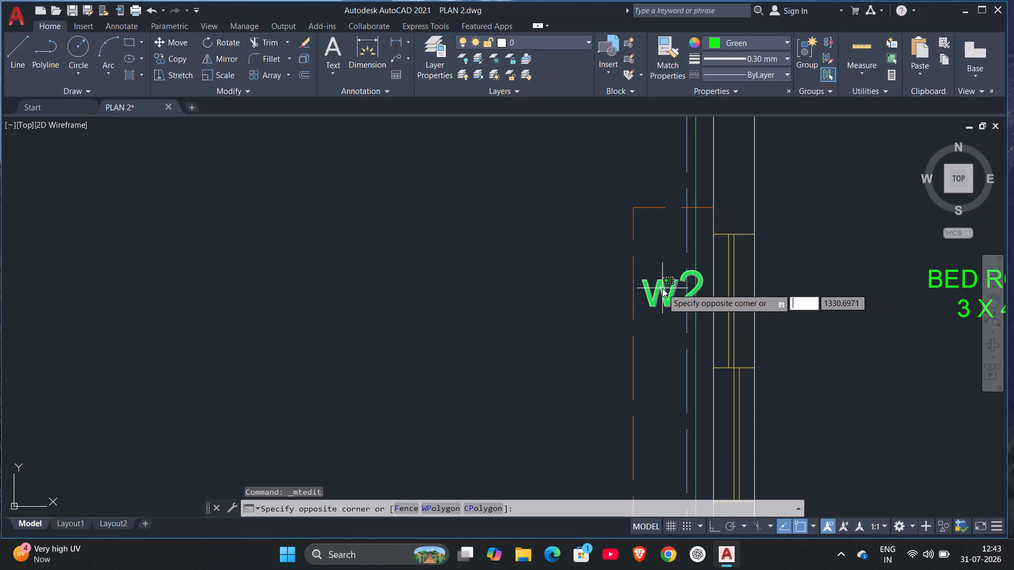
key(Delete)
key(Delete)
key(Delete)
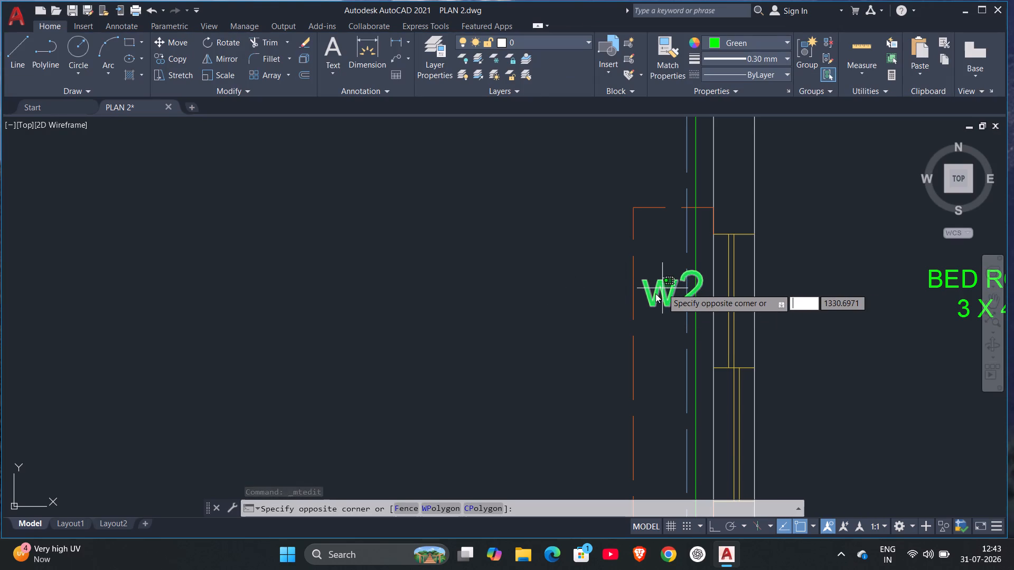
click(655, 293)
key(Delete)
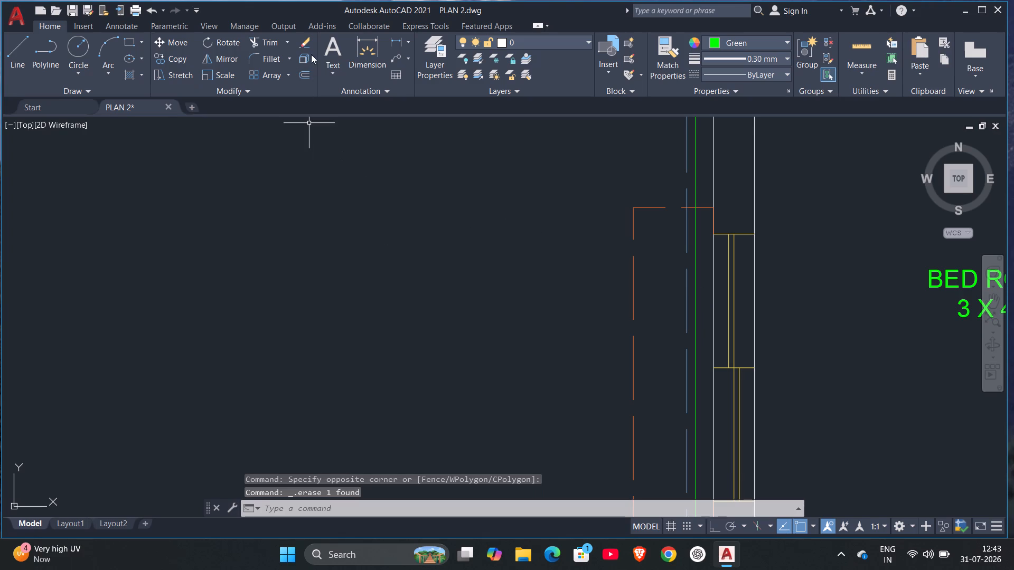
Add a multiline text reading w2 with text height 0.02 inside the dashed outline beside the bedroom's outer side window.
click(333, 58)
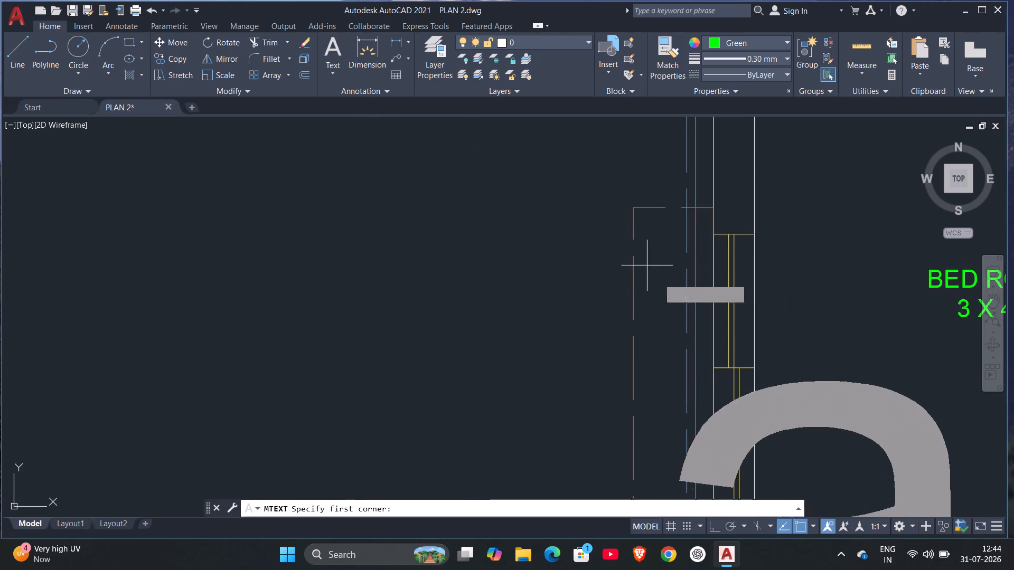
scroll(662, 312, down, 4)
scroll(662, 316, up, 4)
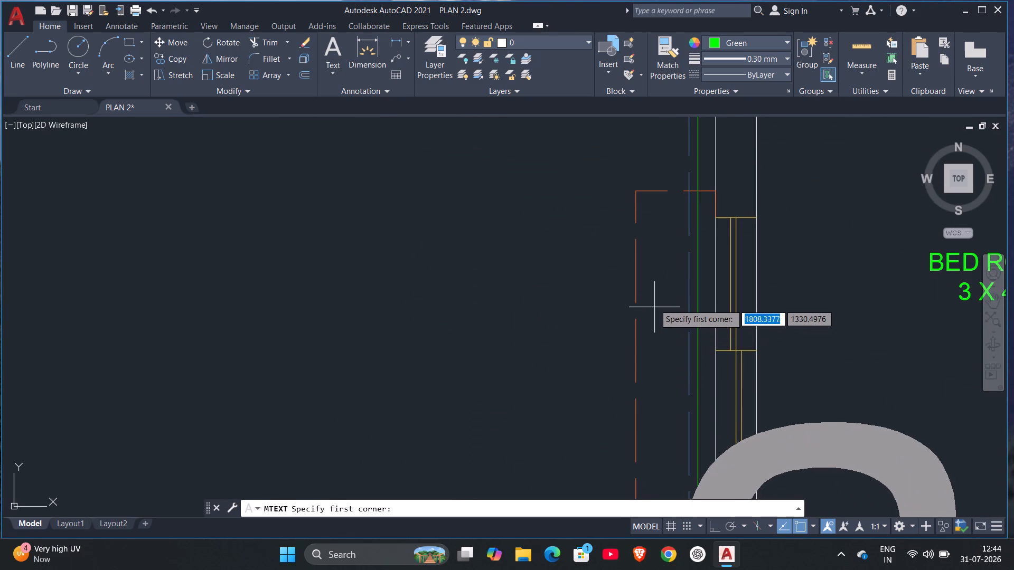
click(647, 293)
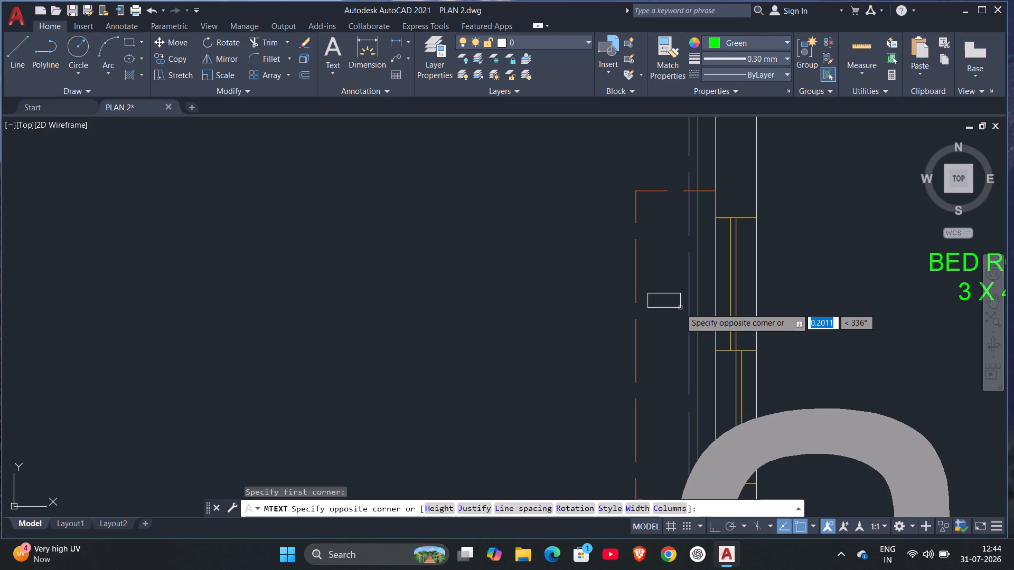
click(680, 308)
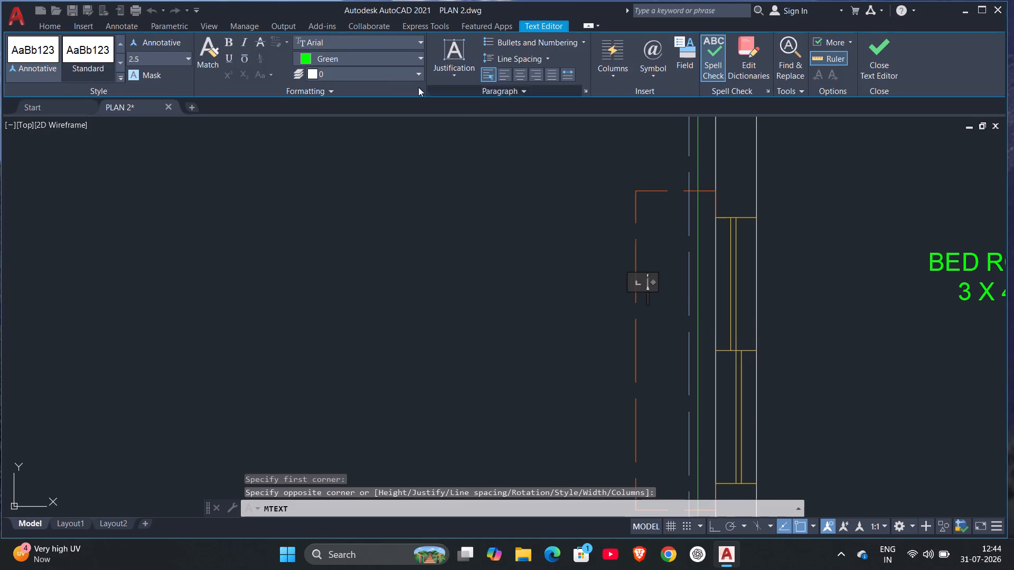
click(166, 56)
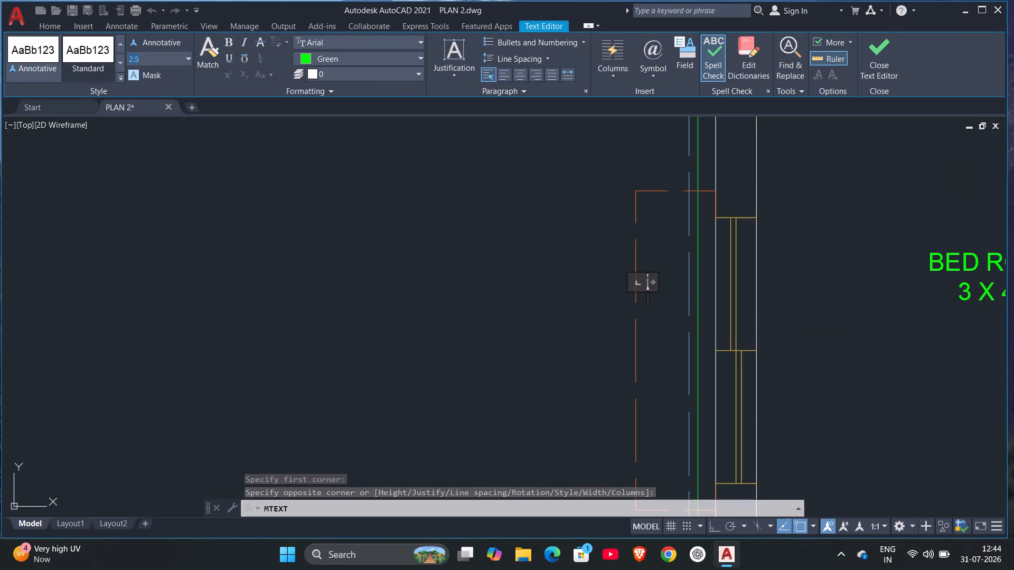
key(BackSpace)
text(0.0)
key(2)
key(Return)
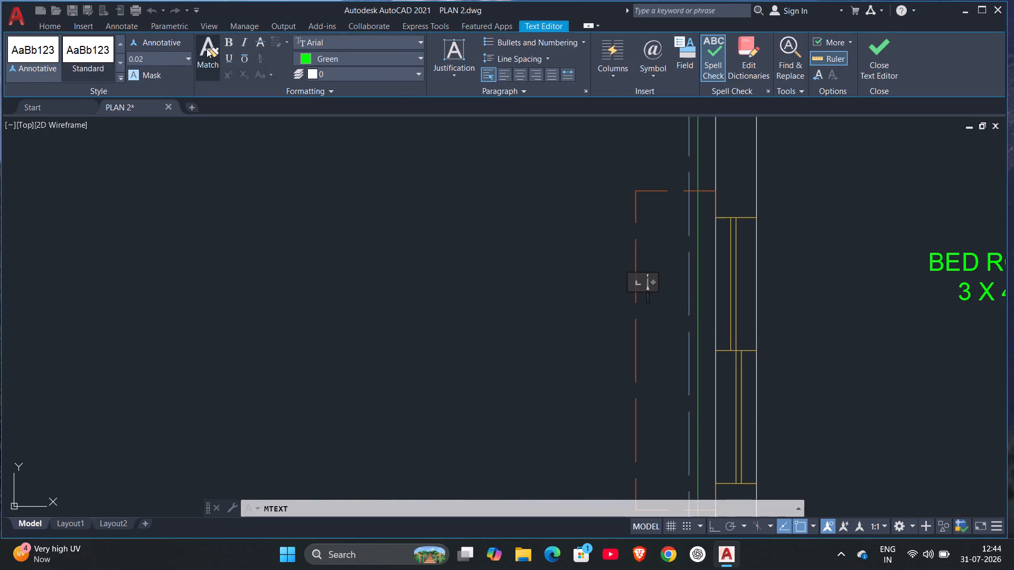
text(w2)
key(Return)
key(Return)
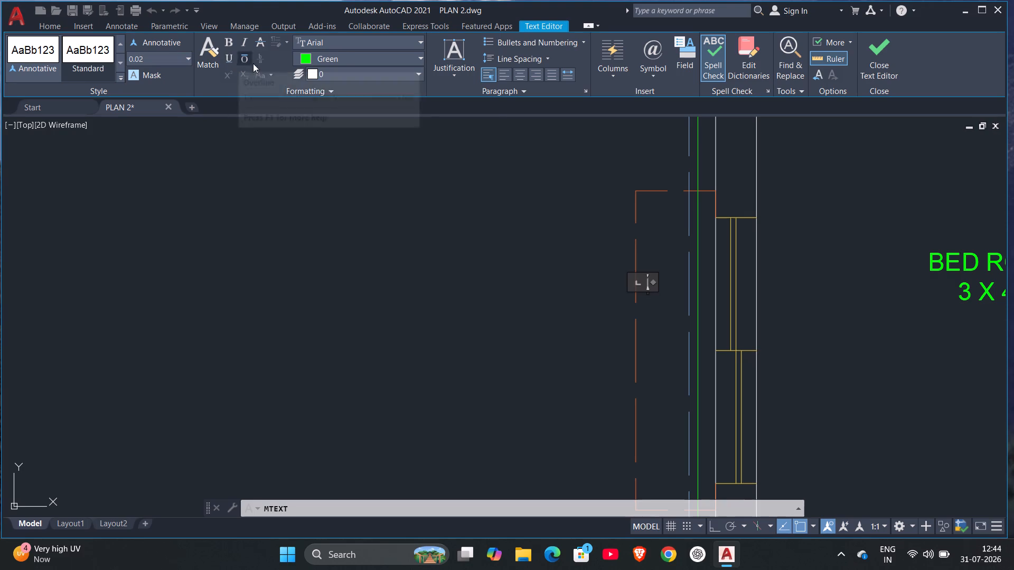
scroll(568, 208, up, 2)
scroll(574, 210, down, 3)
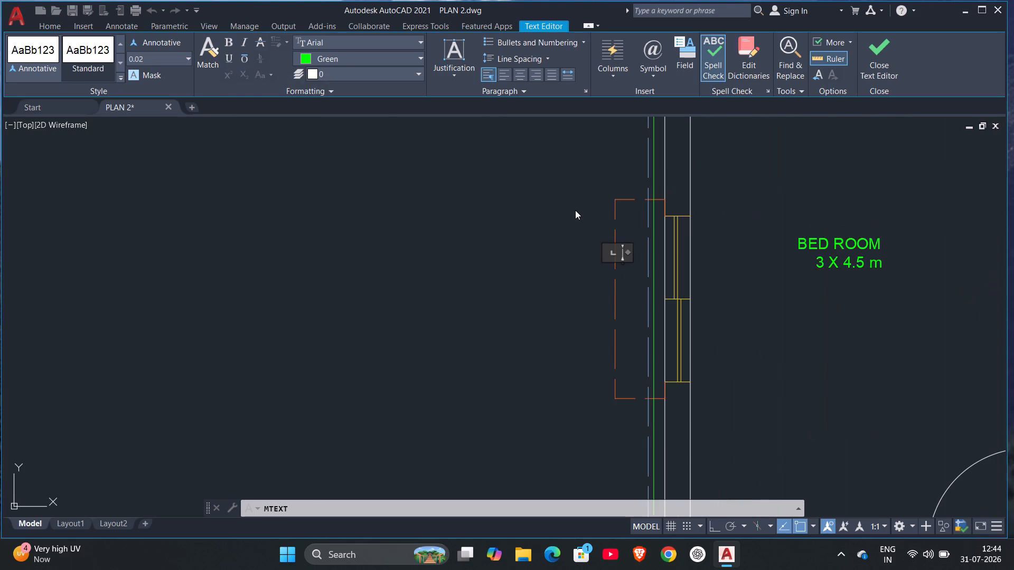
key(Return)
click(533, 266)
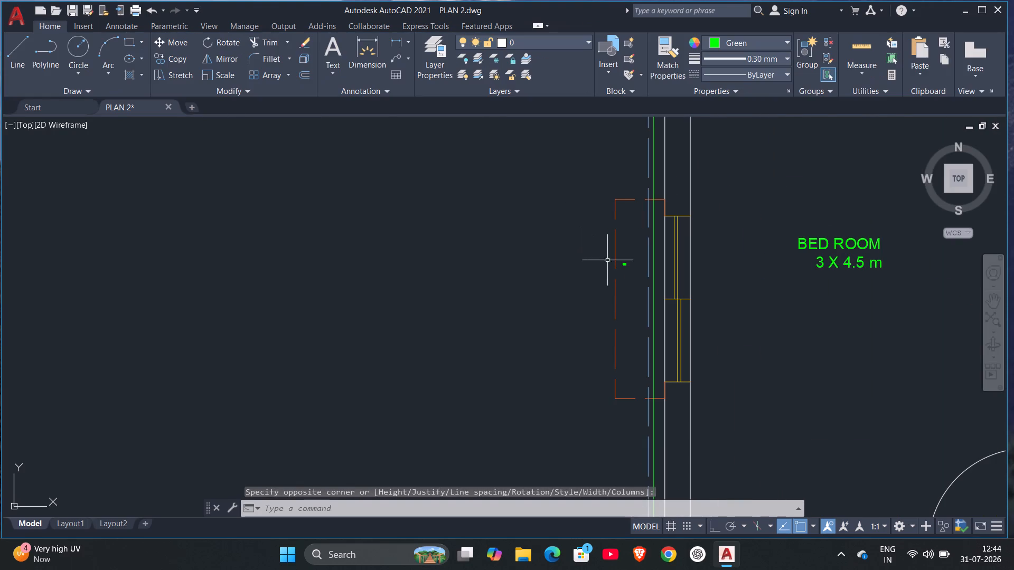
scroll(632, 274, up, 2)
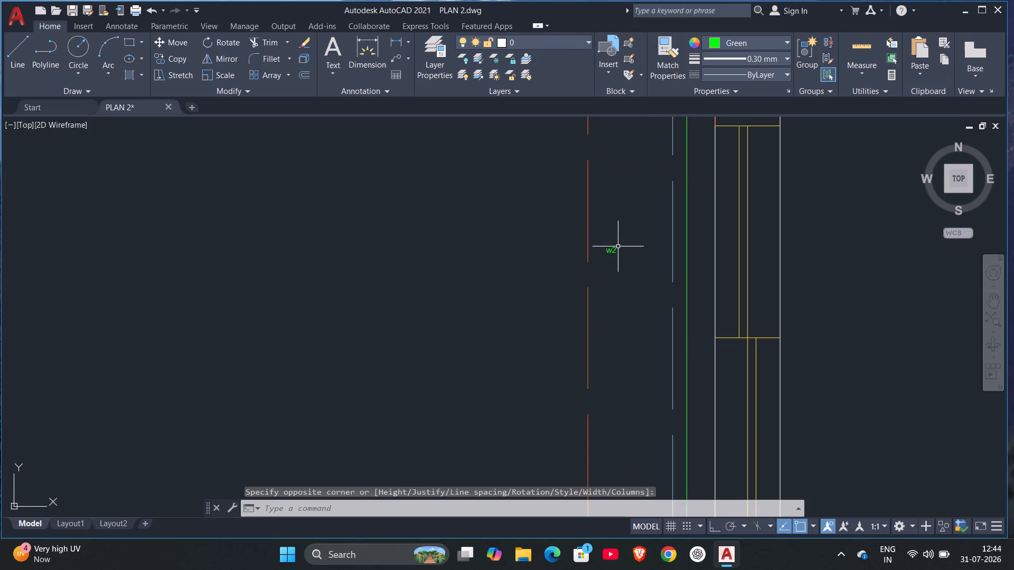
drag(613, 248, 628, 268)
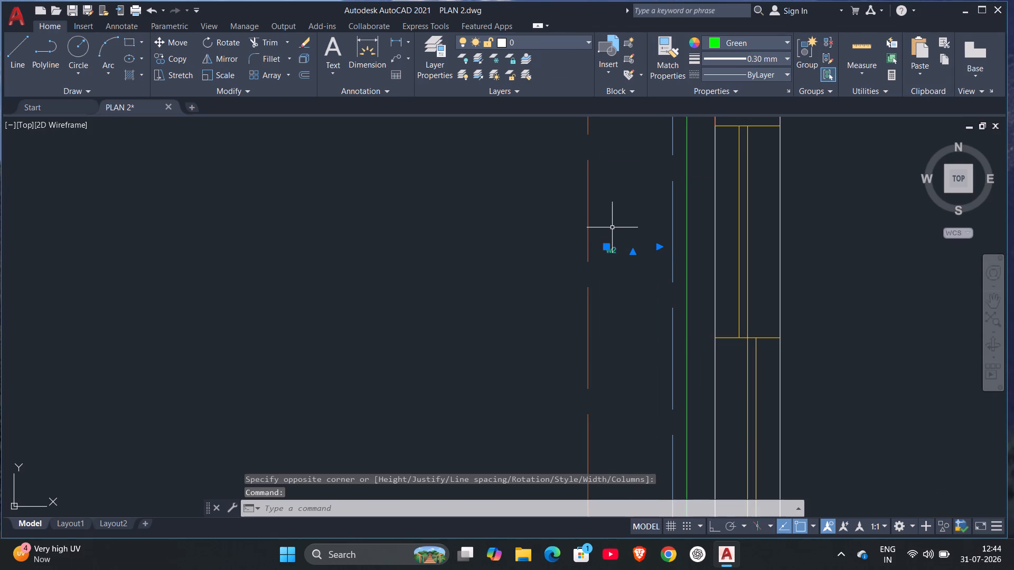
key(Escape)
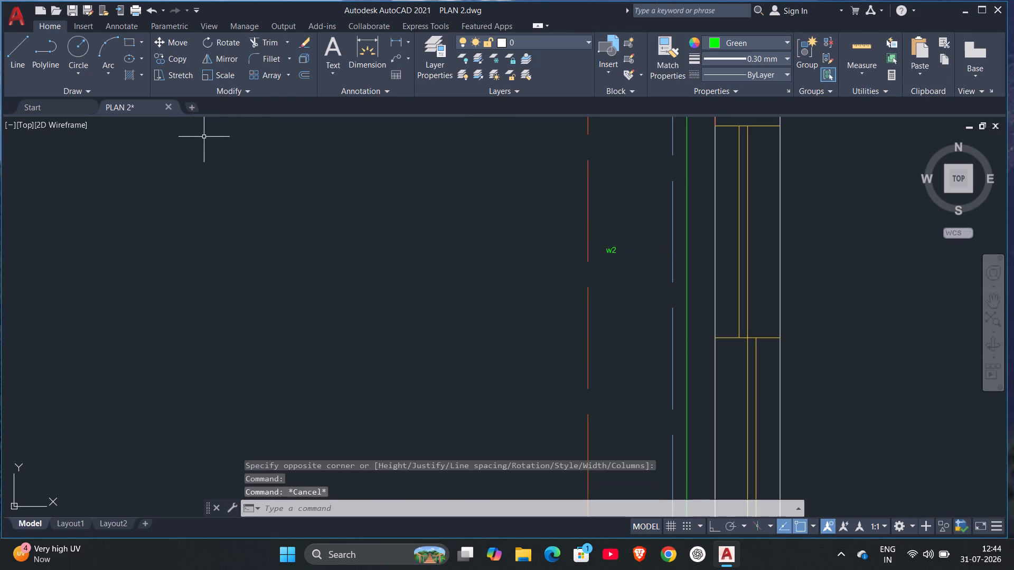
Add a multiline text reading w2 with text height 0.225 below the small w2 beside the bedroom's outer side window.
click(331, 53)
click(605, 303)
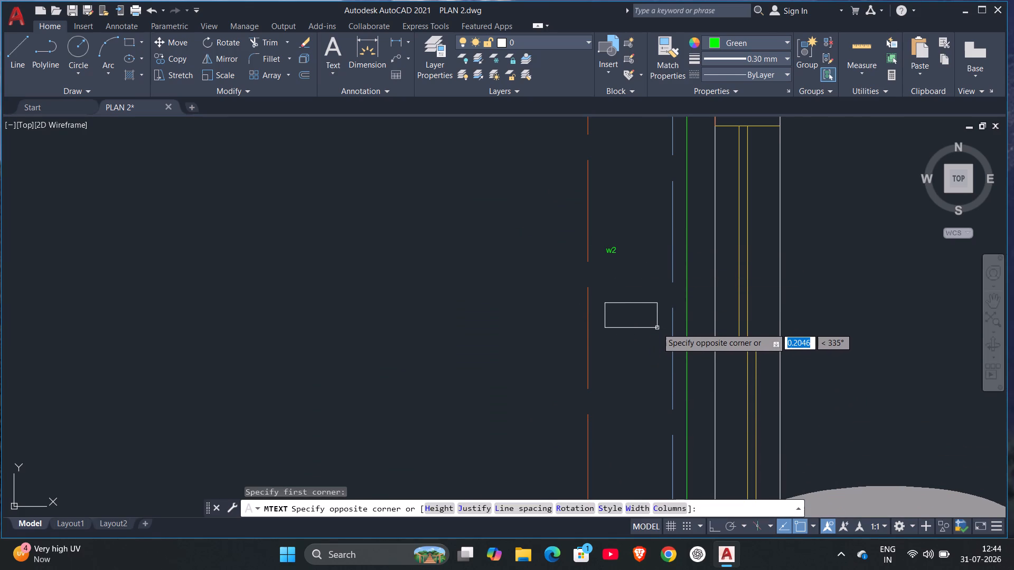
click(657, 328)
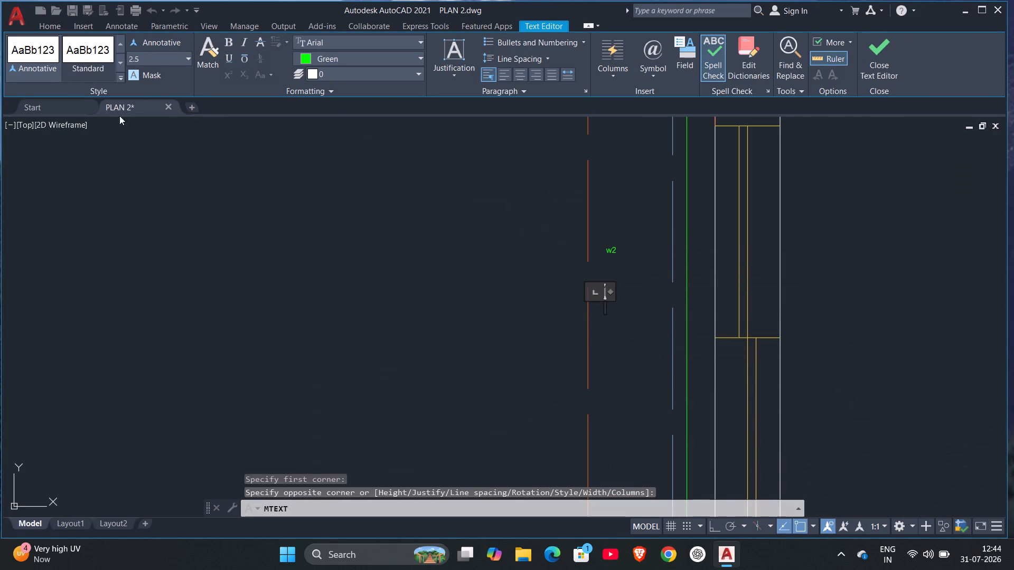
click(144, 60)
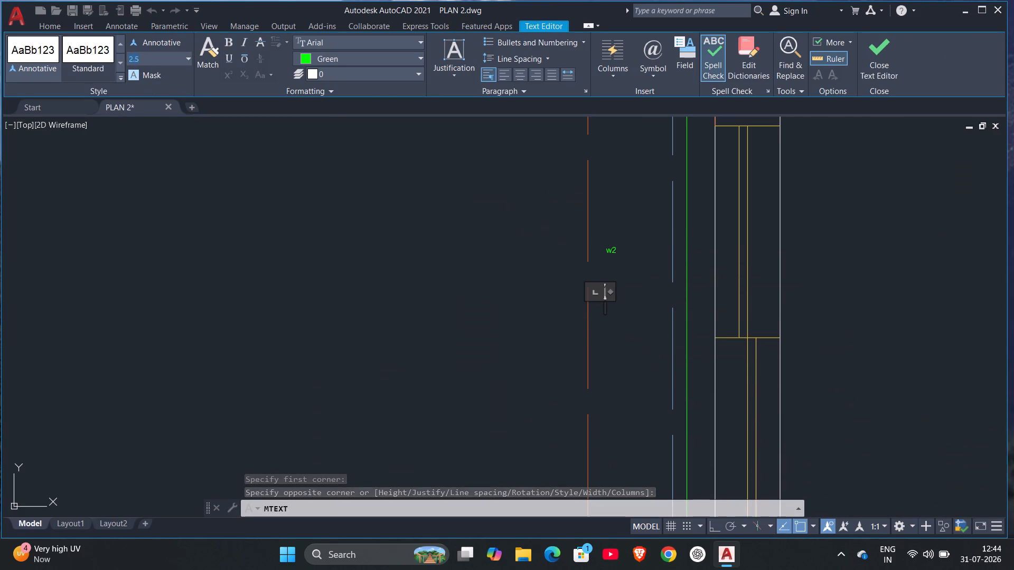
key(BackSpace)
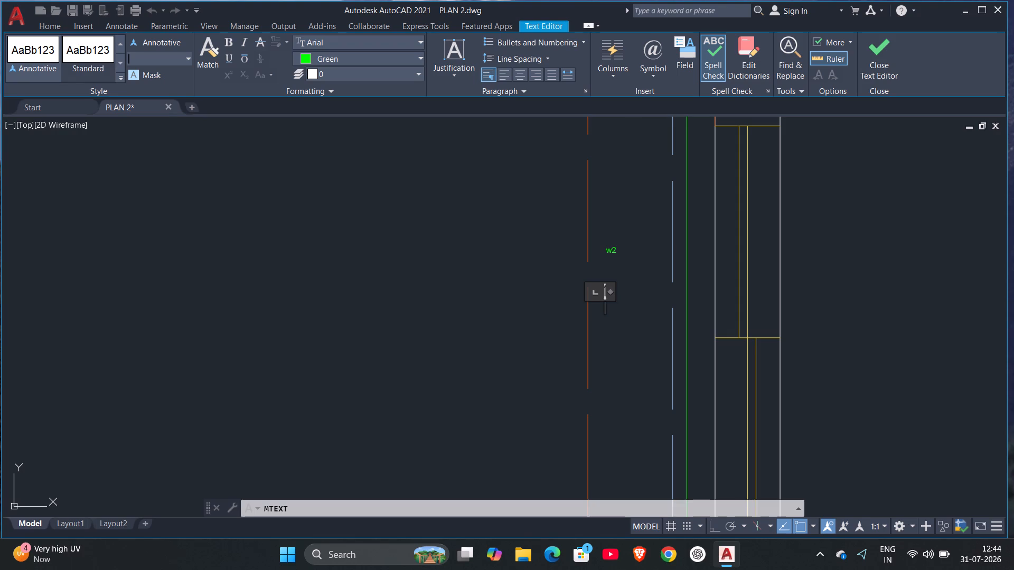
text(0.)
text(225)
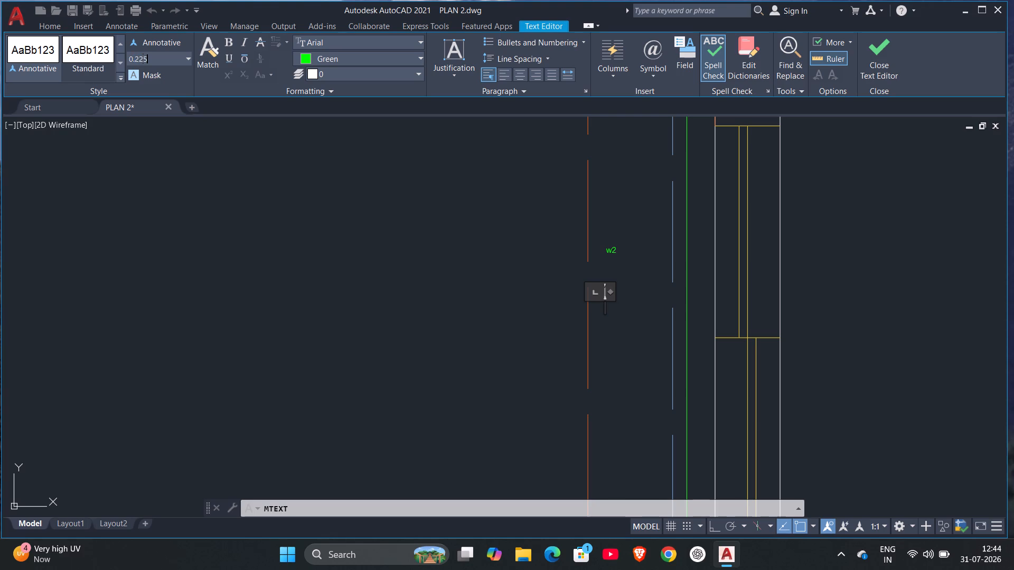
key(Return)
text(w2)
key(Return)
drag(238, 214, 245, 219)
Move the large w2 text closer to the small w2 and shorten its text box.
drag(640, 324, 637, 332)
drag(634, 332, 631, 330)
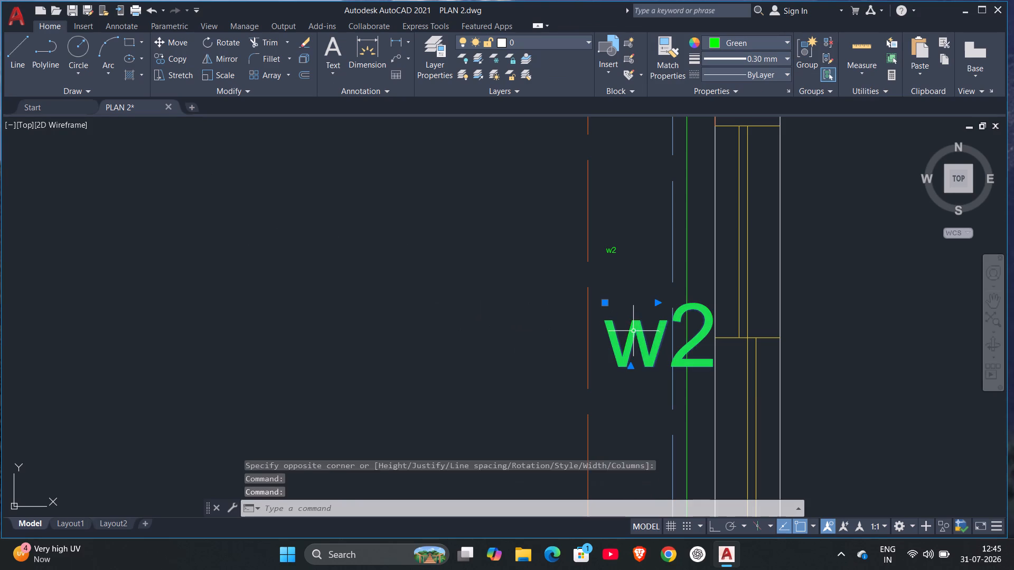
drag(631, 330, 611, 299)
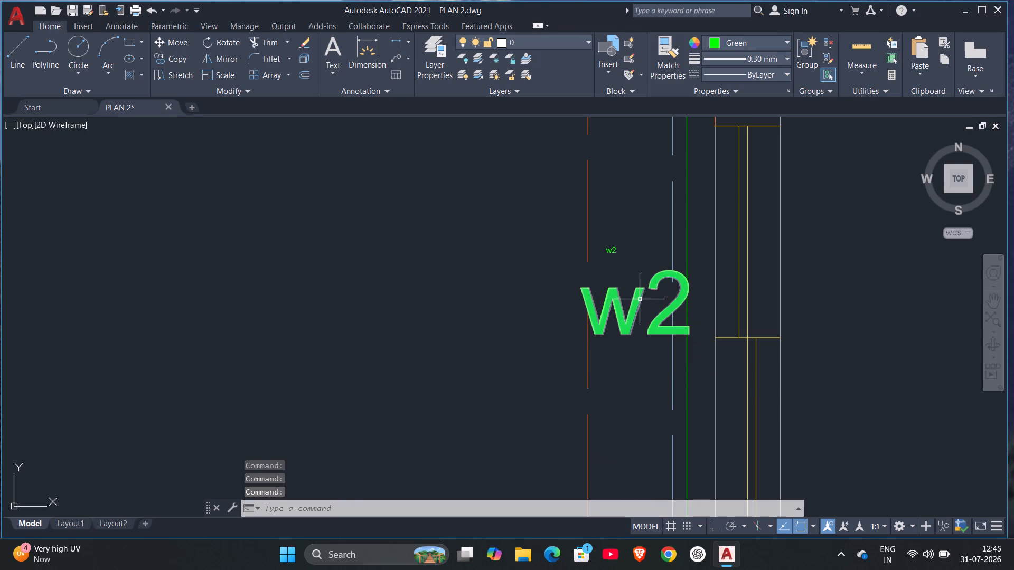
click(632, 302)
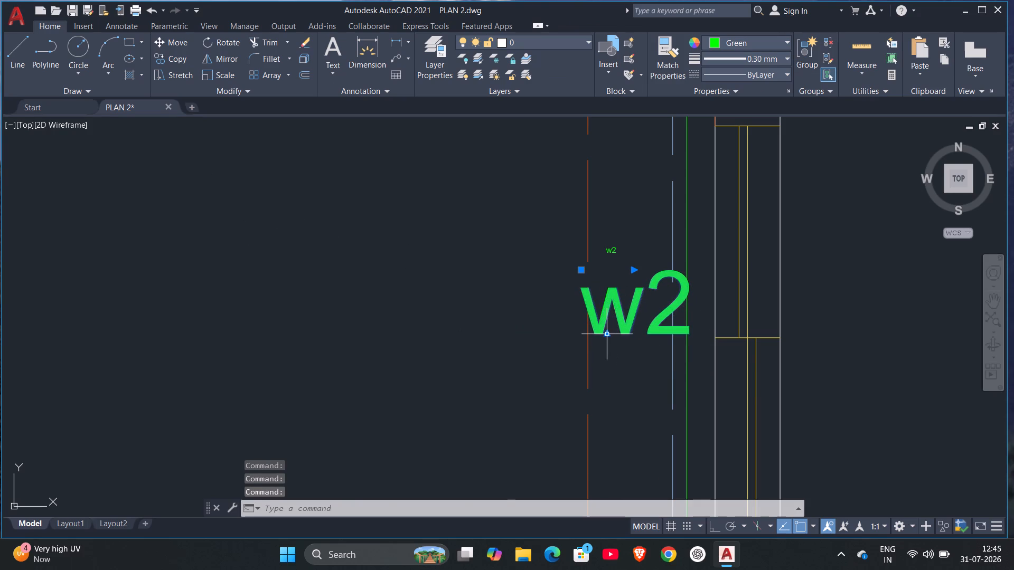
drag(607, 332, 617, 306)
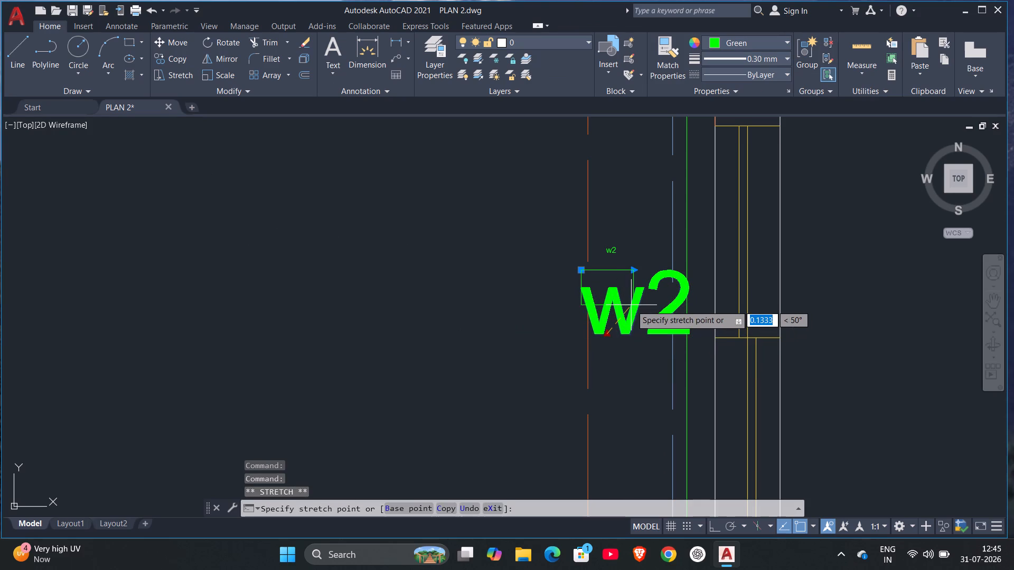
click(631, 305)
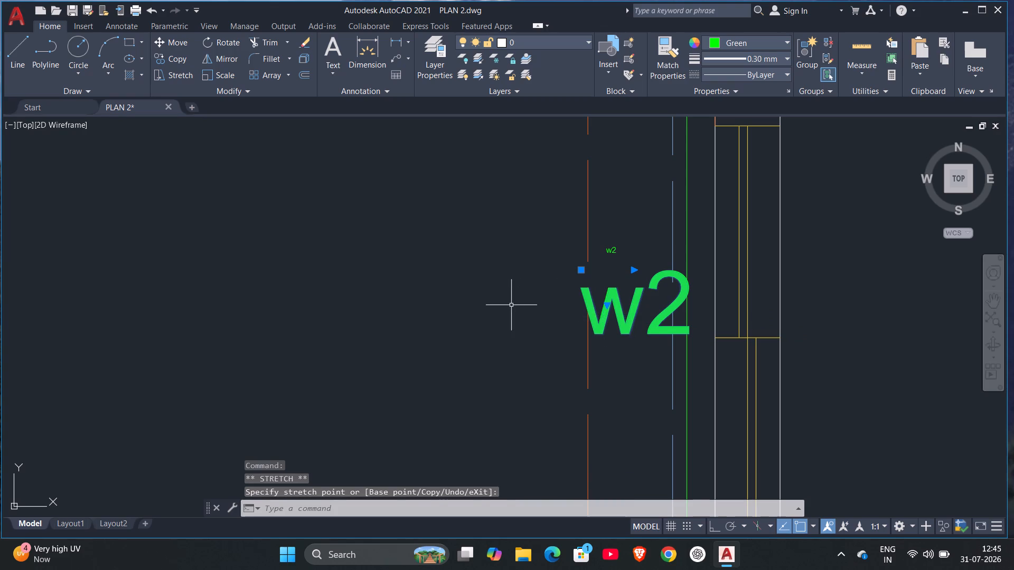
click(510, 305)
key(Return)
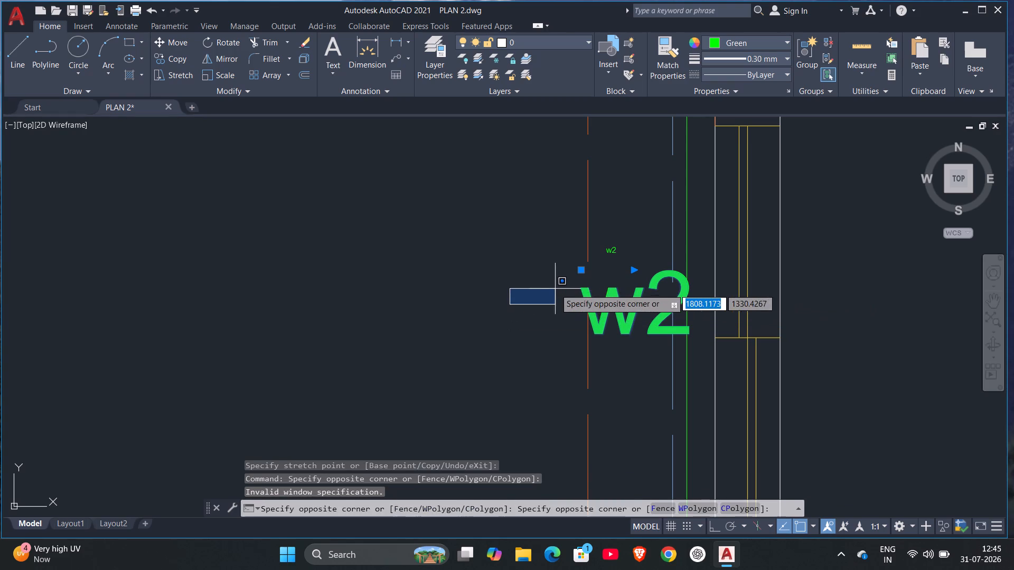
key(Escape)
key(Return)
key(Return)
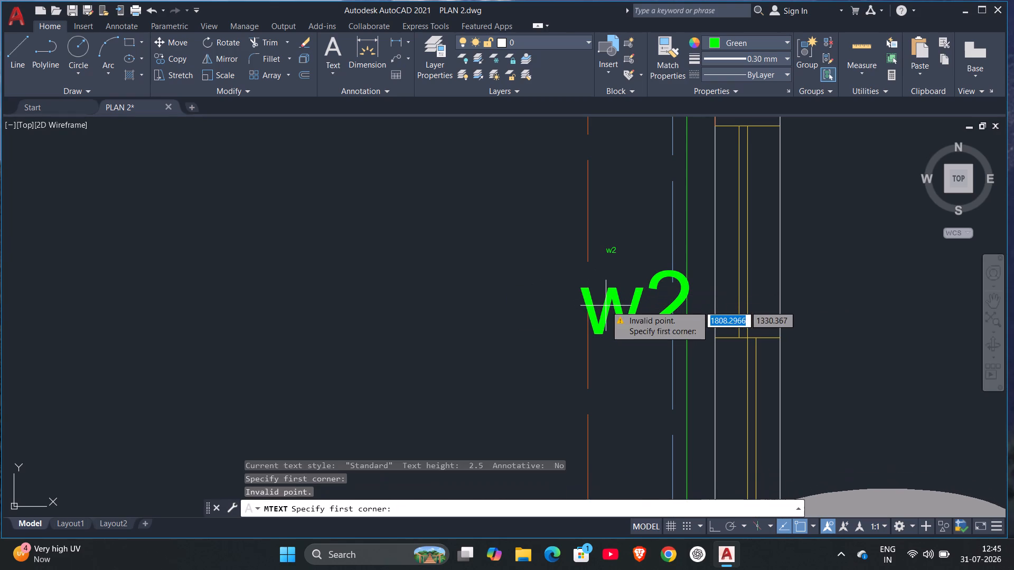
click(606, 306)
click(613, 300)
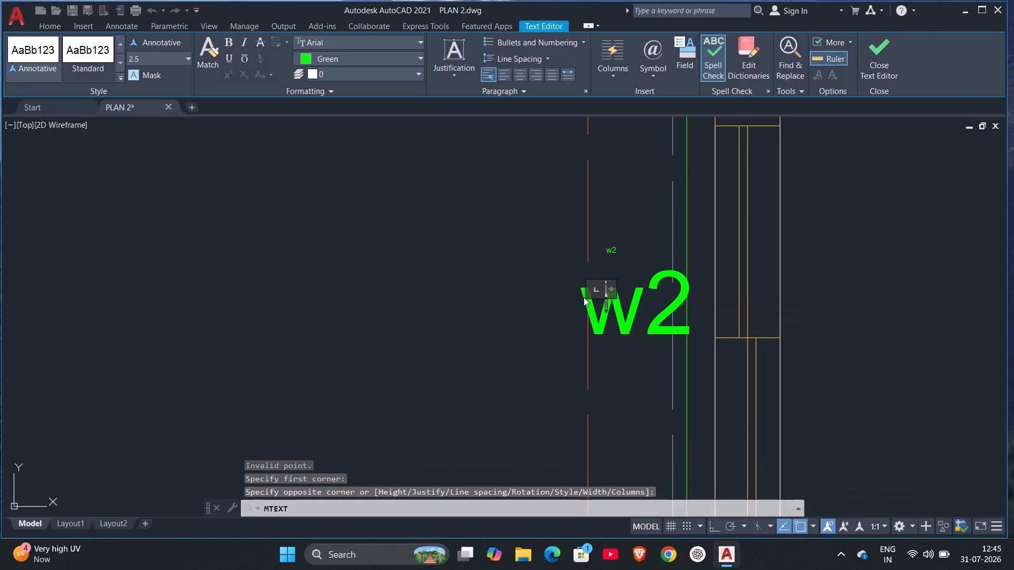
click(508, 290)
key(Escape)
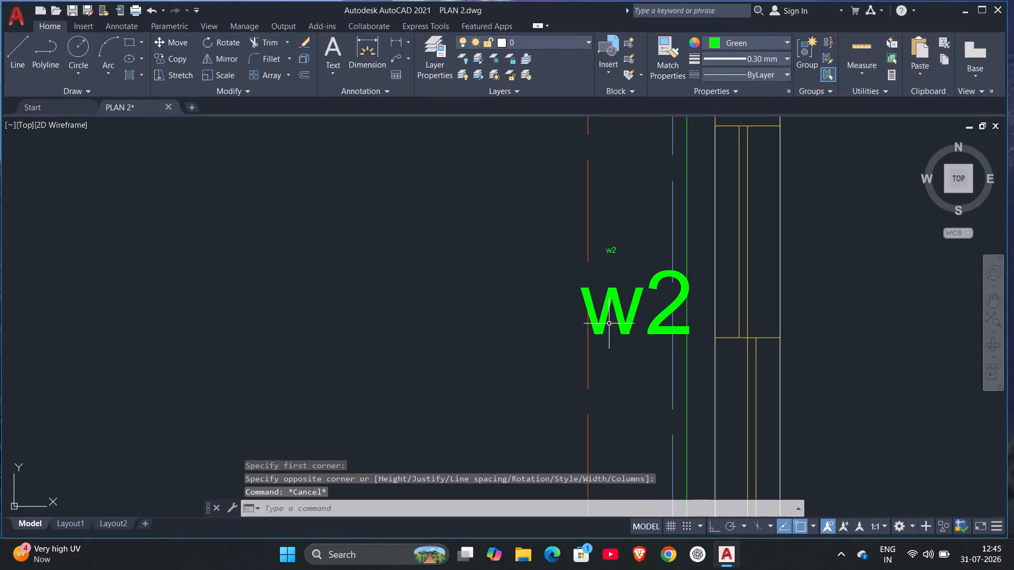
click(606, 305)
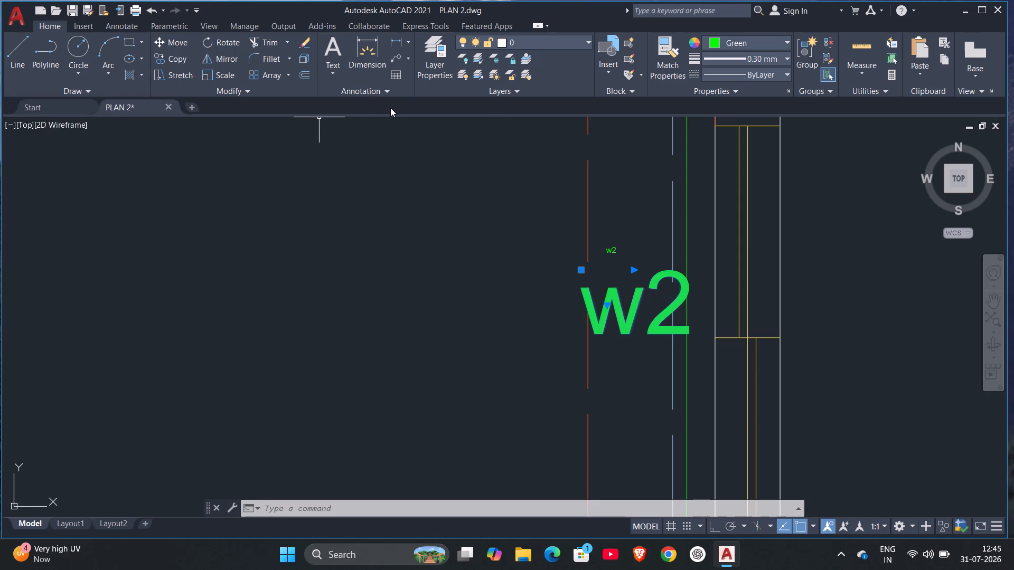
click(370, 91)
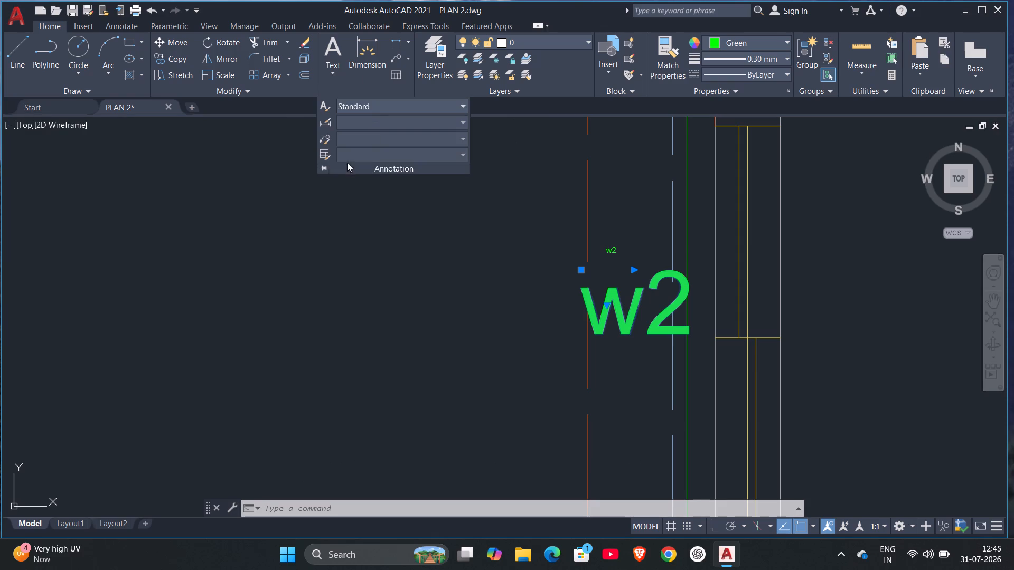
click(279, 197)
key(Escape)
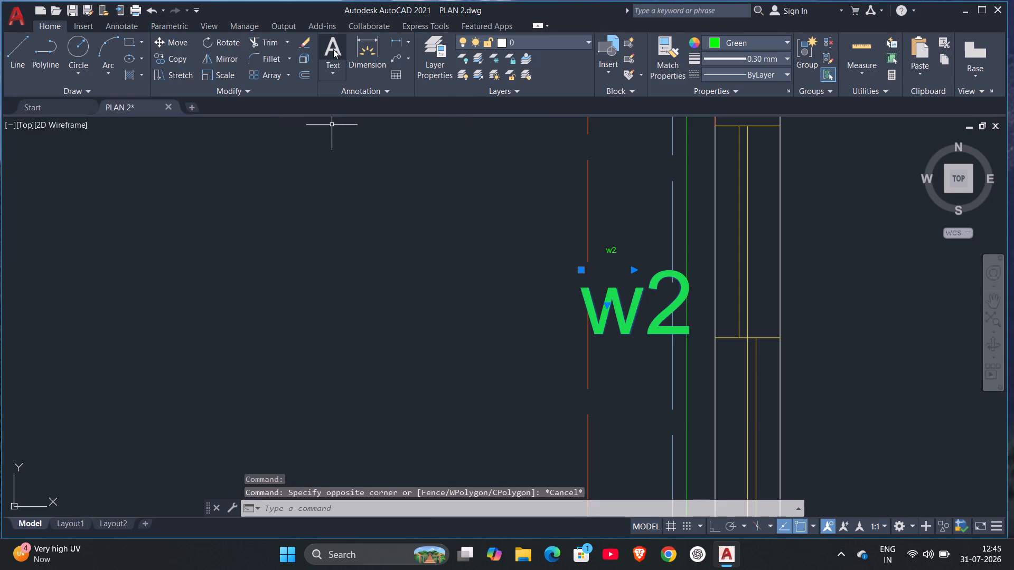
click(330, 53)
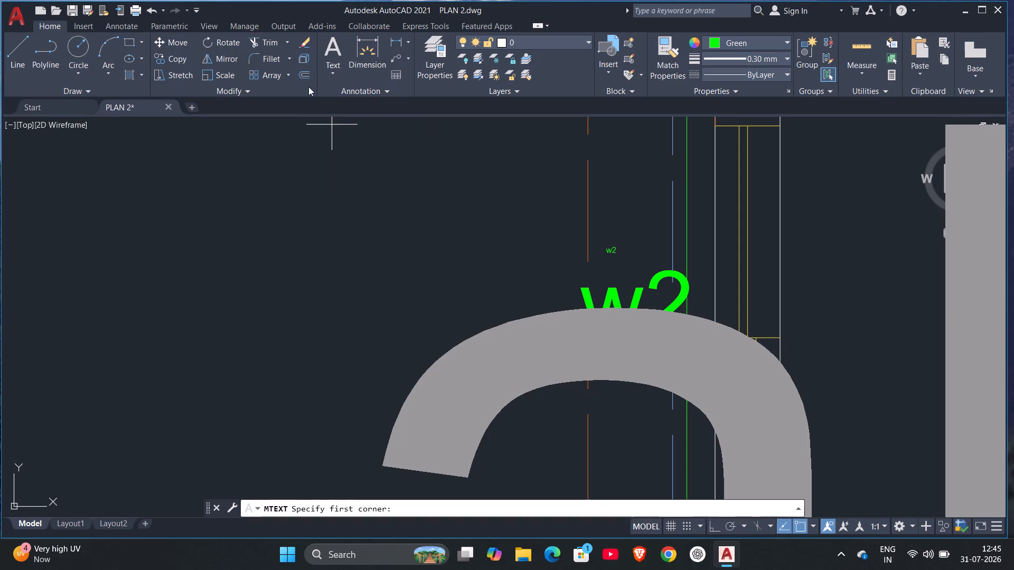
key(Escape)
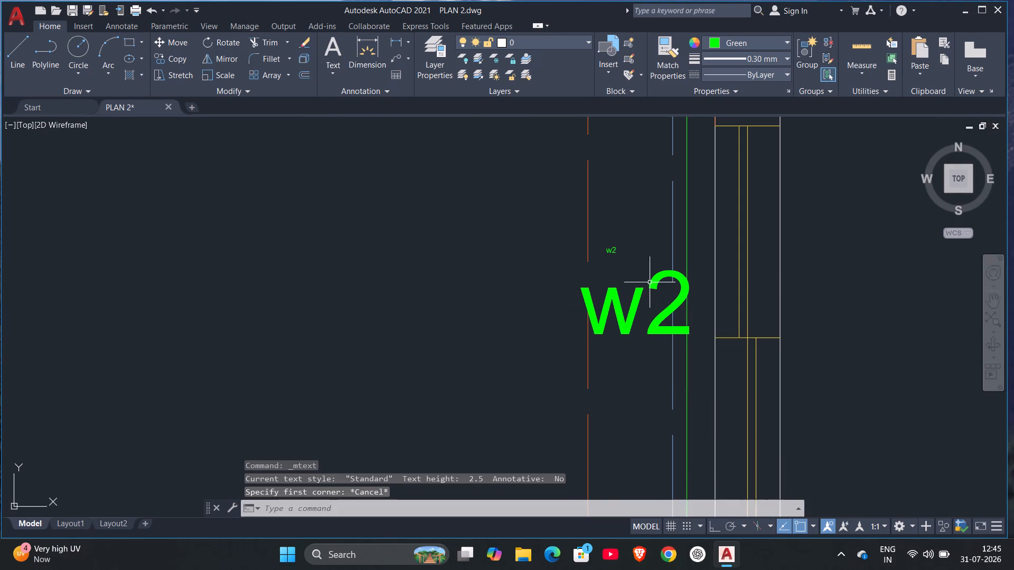
Delete both the large and the small w2 texts beside the bedroom's outer side window.
click(631, 302)
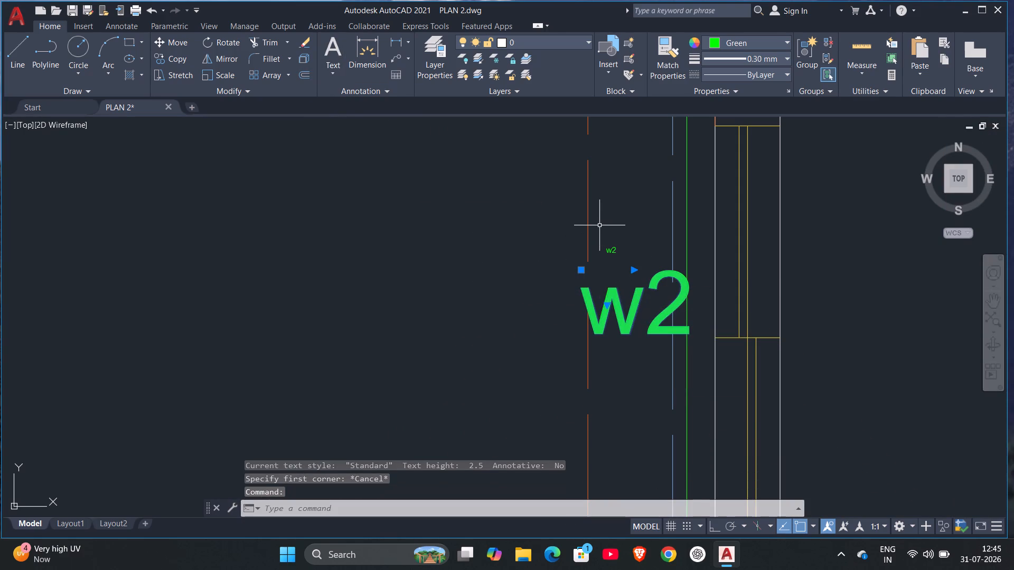
key(Delete)
click(608, 252)
key(Delete)
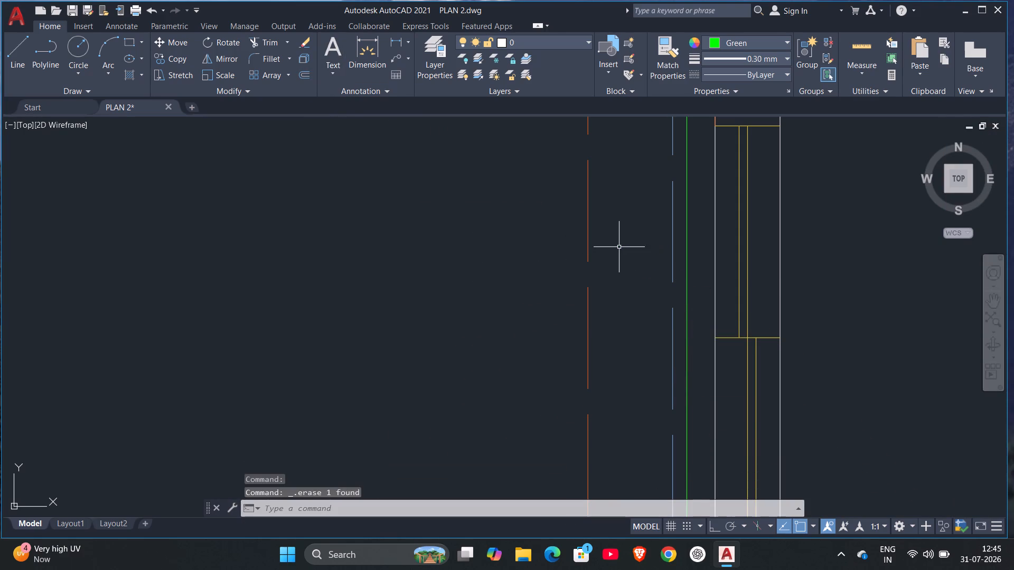
Copy the spare w1 text from outside the plan into the dashed outline beside the bedroom's outer side window.
scroll(664, 296, down, 5)
middle_drag(743, 292, 474, 239)
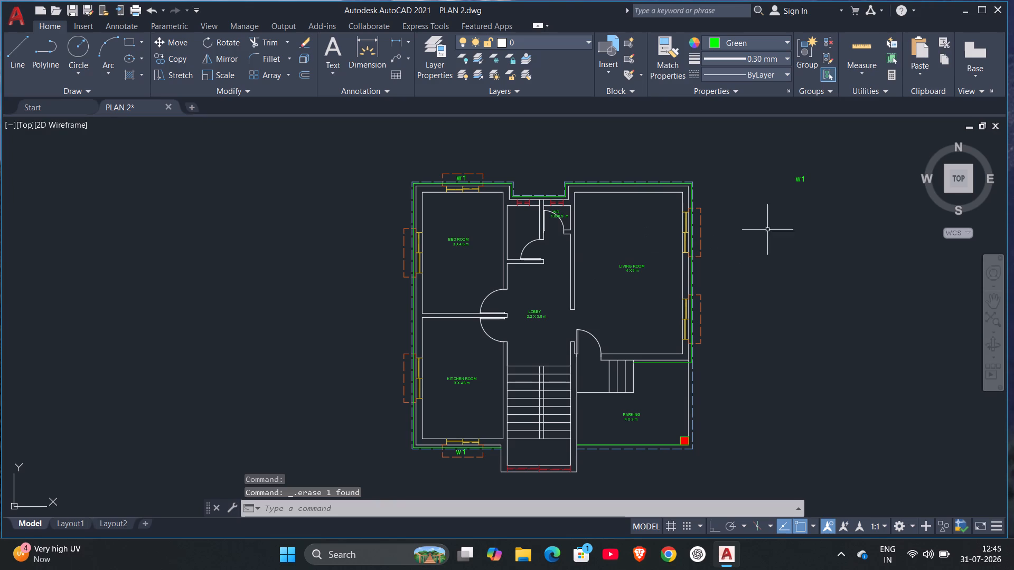
click(797, 179)
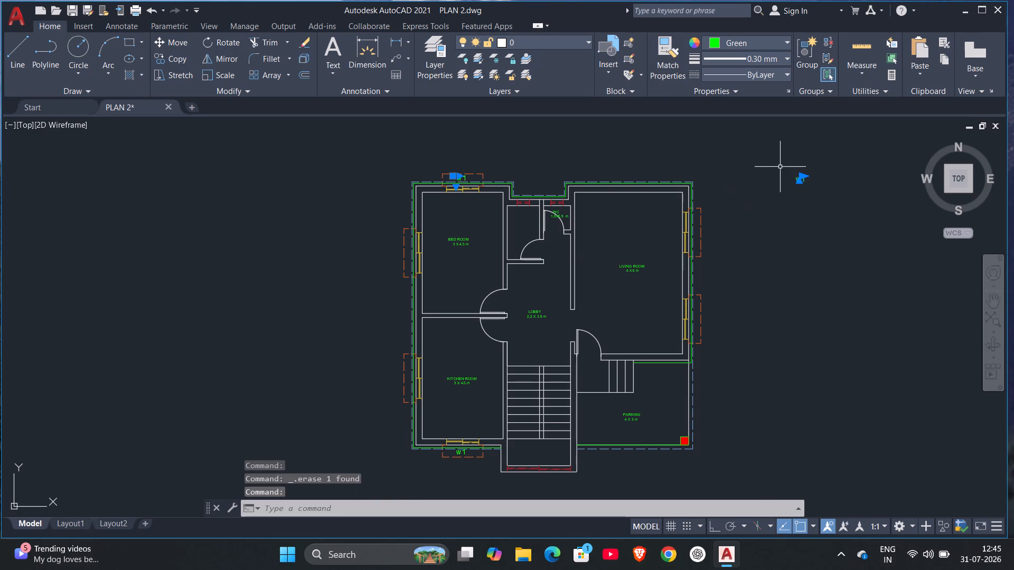
text(co)
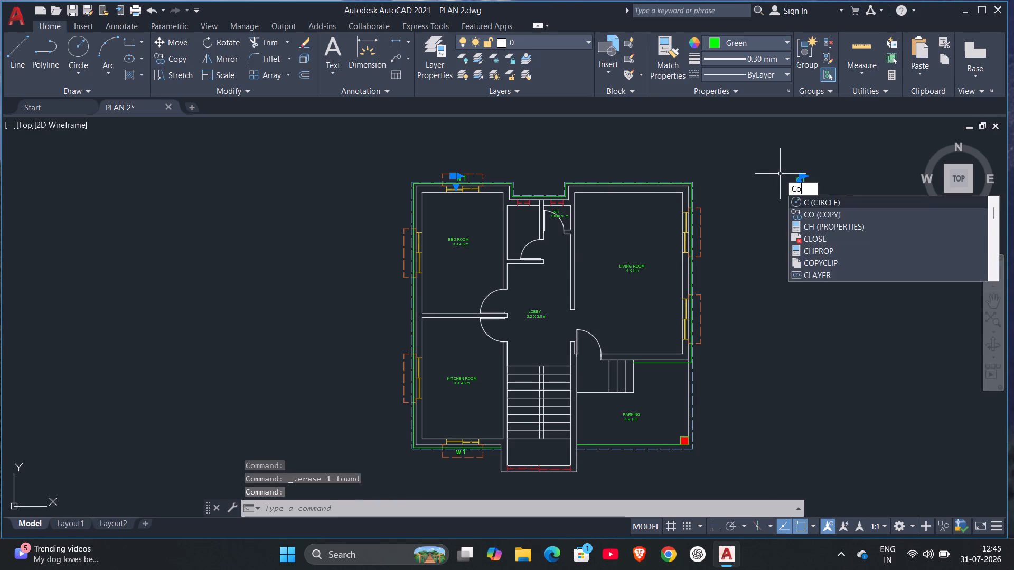
key(Return)
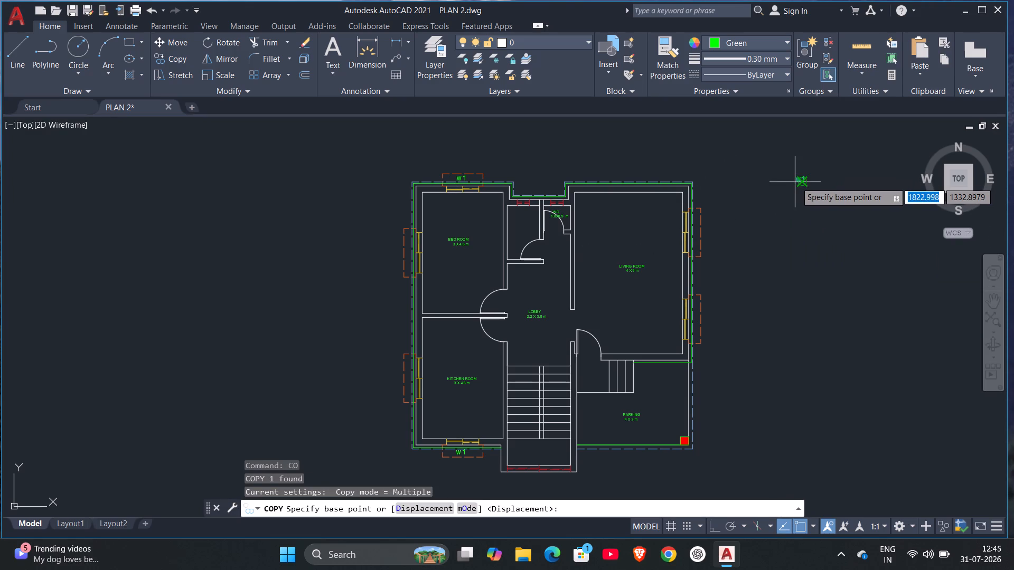
click(796, 180)
scroll(411, 273, up, 3)
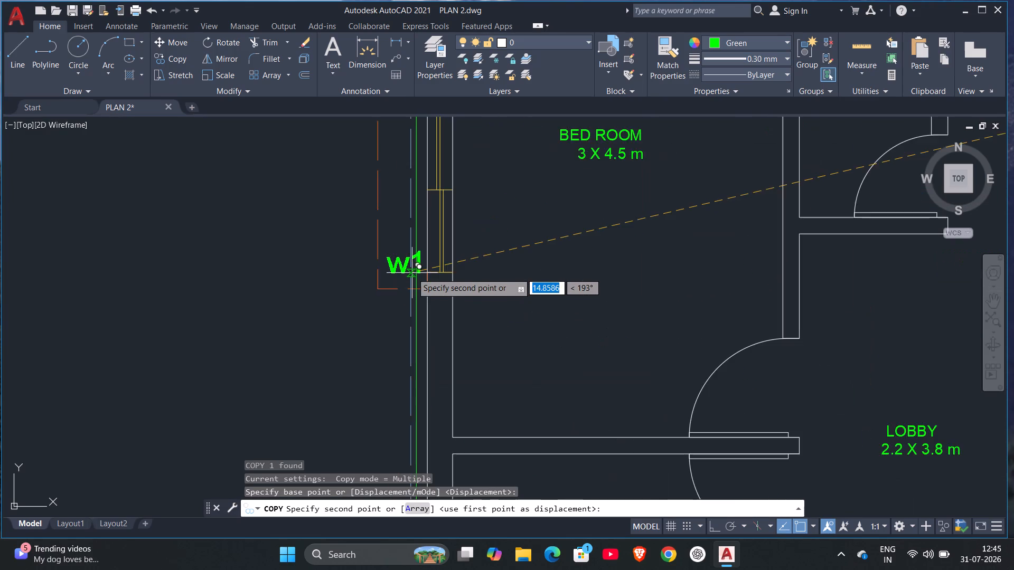
scroll(412, 273, up, 1)
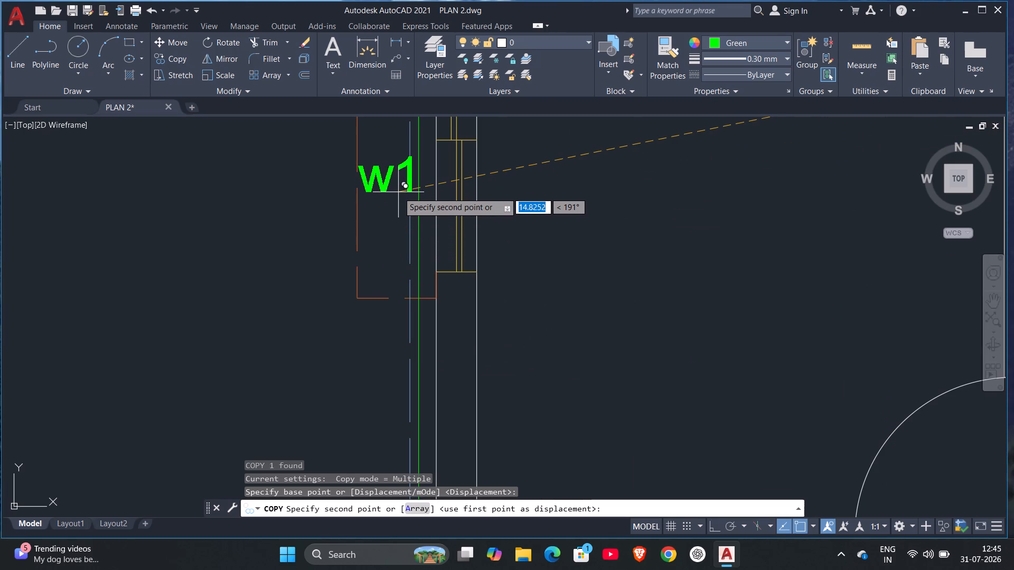
click(398, 192)
Place another copy of the w1 text inside the dashed outline beside the kitchen's outer side window and finish copying.
scroll(444, 356, down, 3)
middle_drag(472, 440, 544, 308)
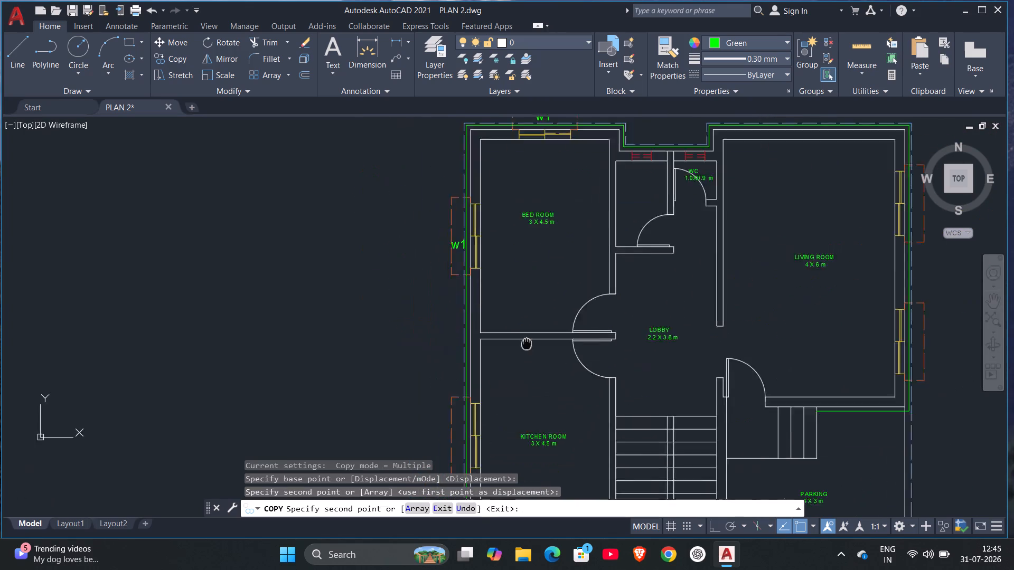
middle_drag(544, 308, 593, 215)
scroll(525, 301, up, 4)
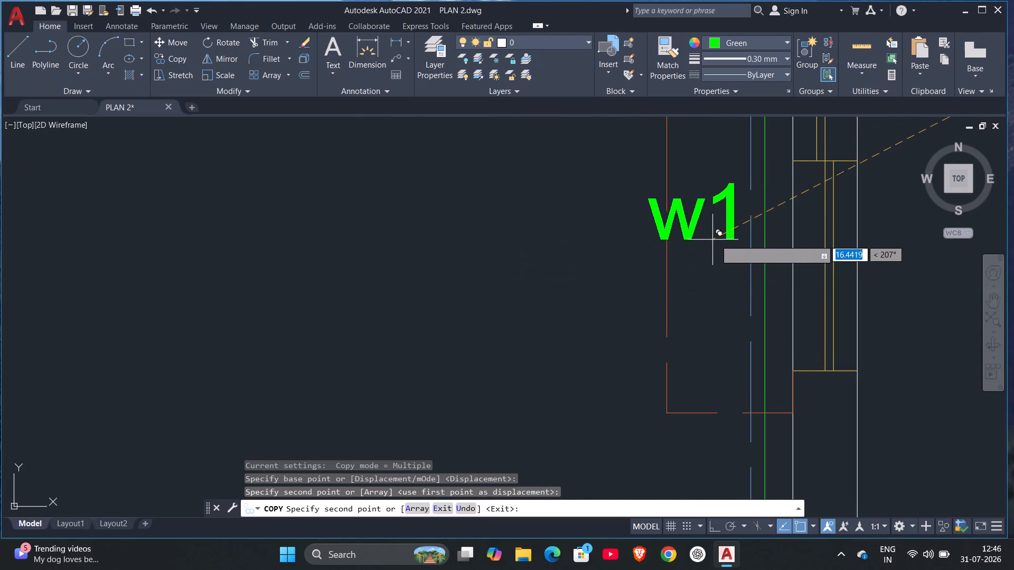
scroll(729, 241, up, 2)
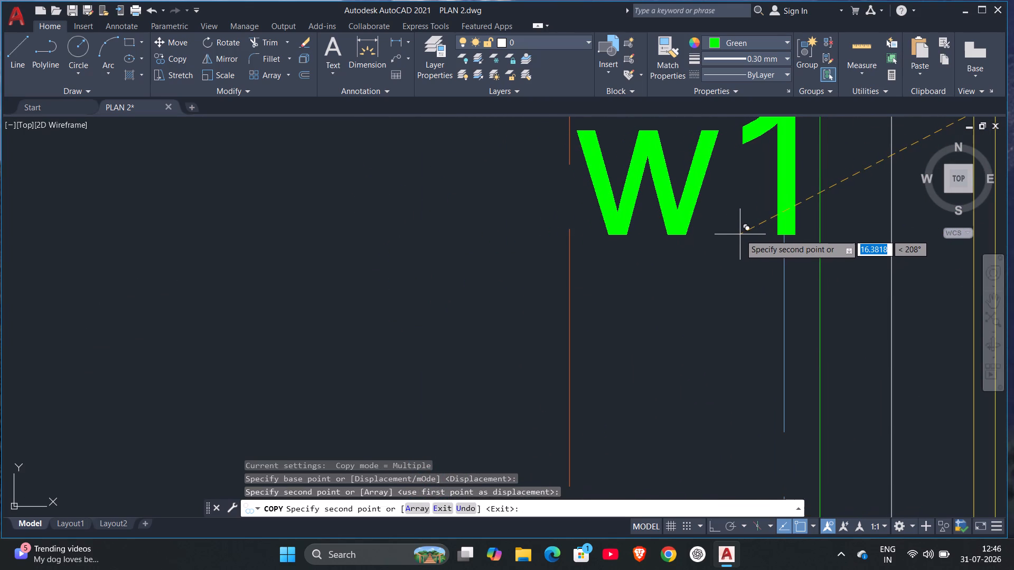
click(740, 234)
scroll(804, 241, down, 6)
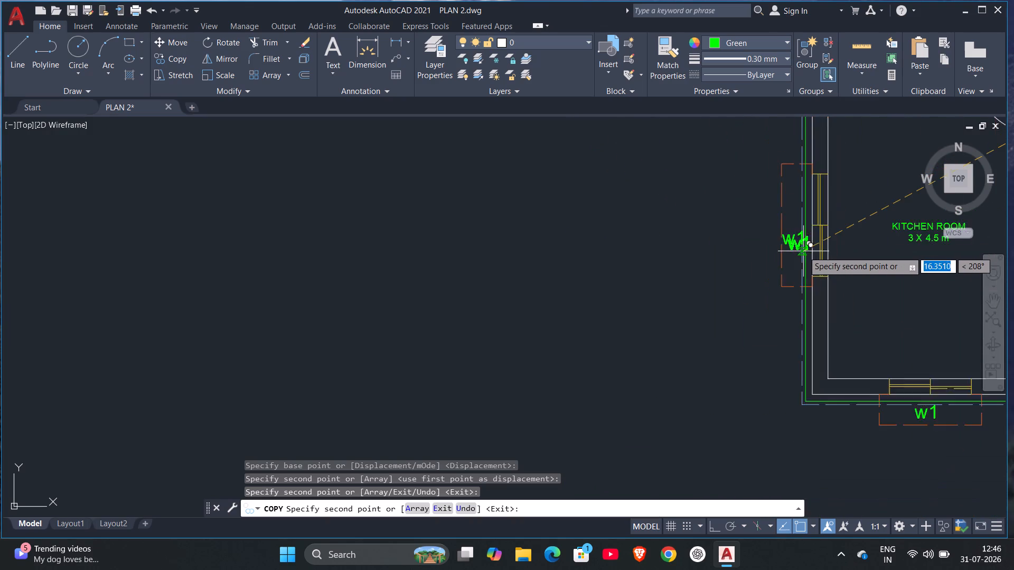
scroll(803, 251, down, 1)
middle_drag(848, 263, 697, 327)
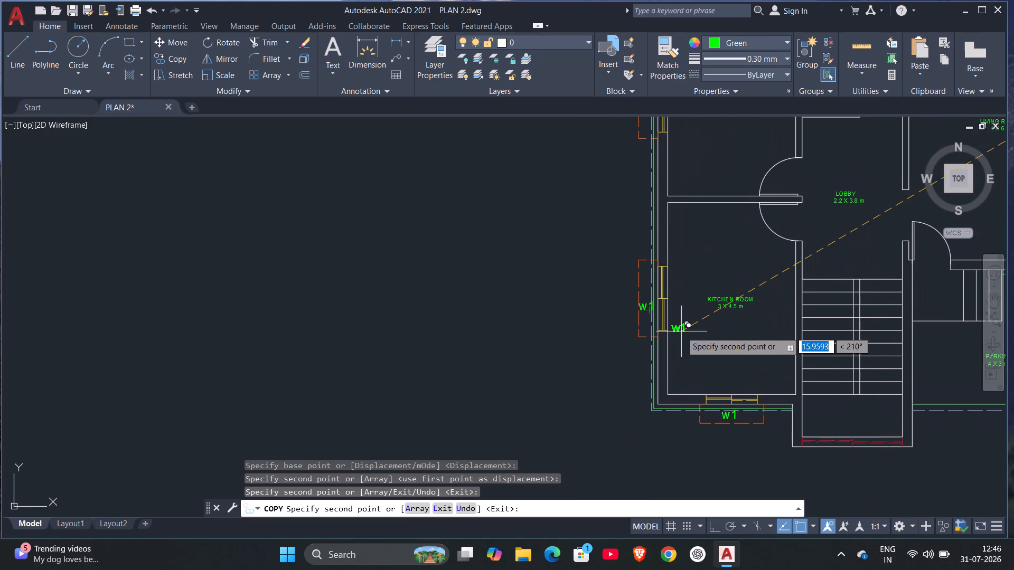
key(Escape)
Change the w1 text beside the kitchen's outer side window to w2.
double_click(646, 306)
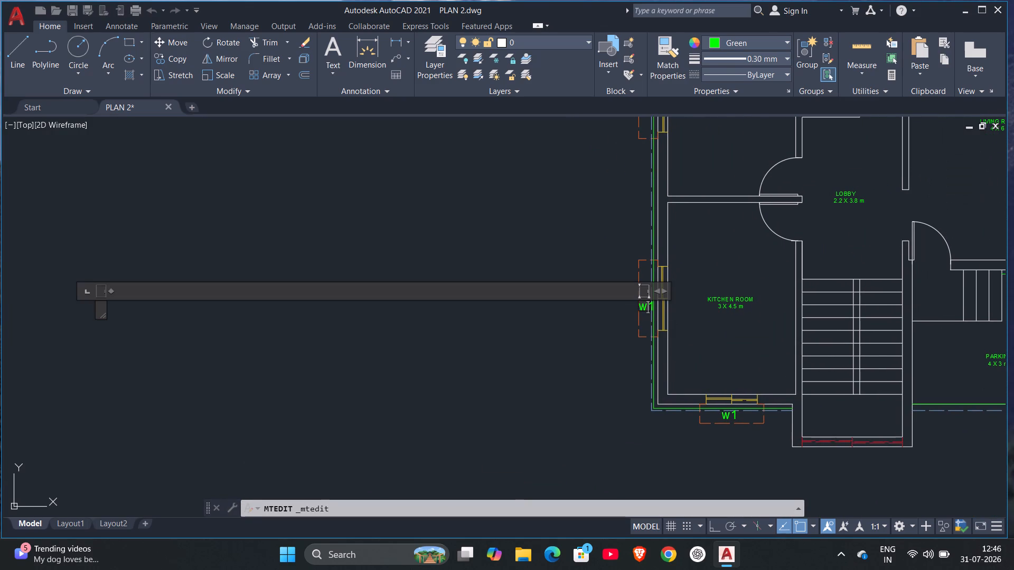
click(653, 306)
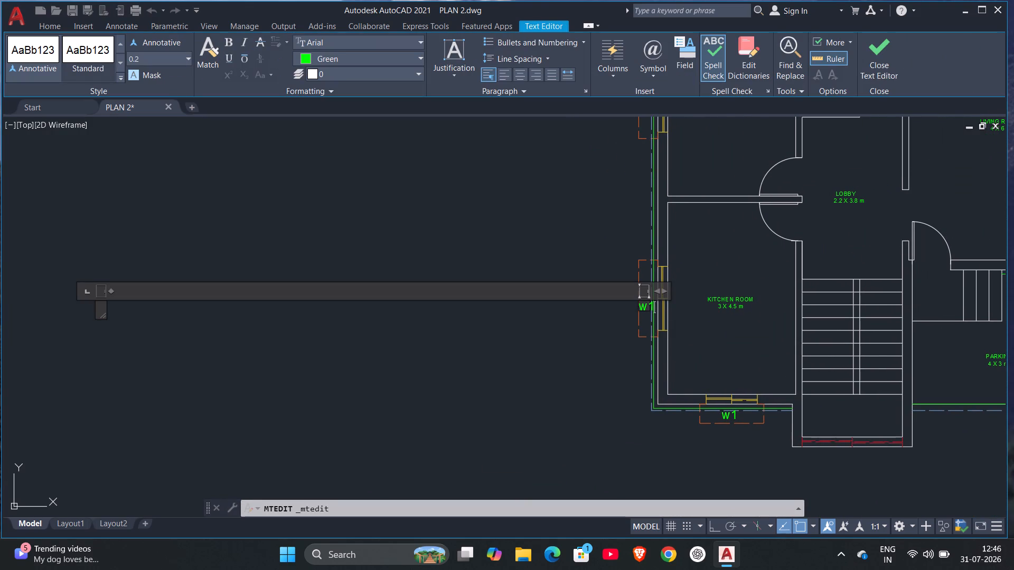
key(BackSpace)
key(2)
key(Return)
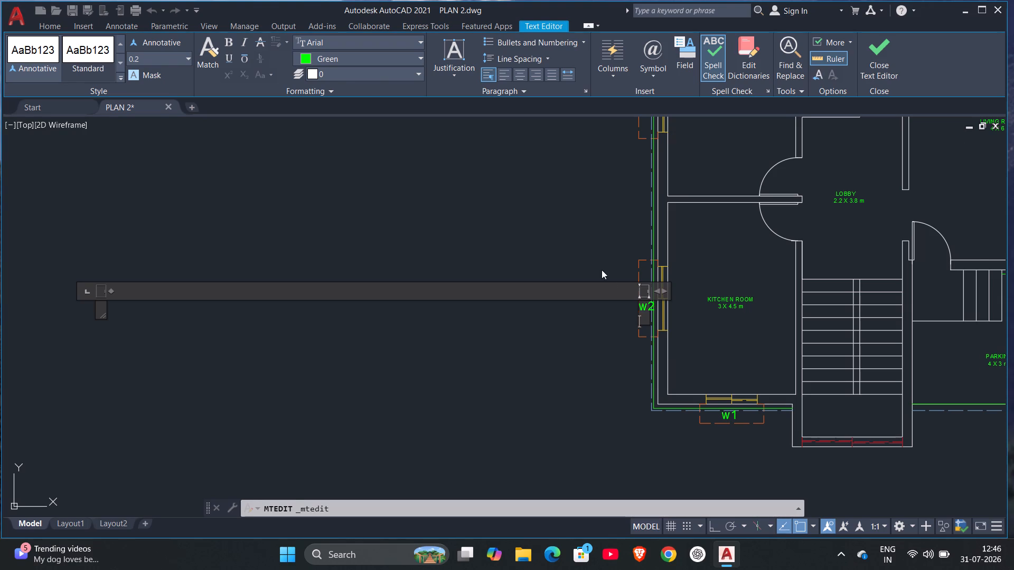
click(602, 270)
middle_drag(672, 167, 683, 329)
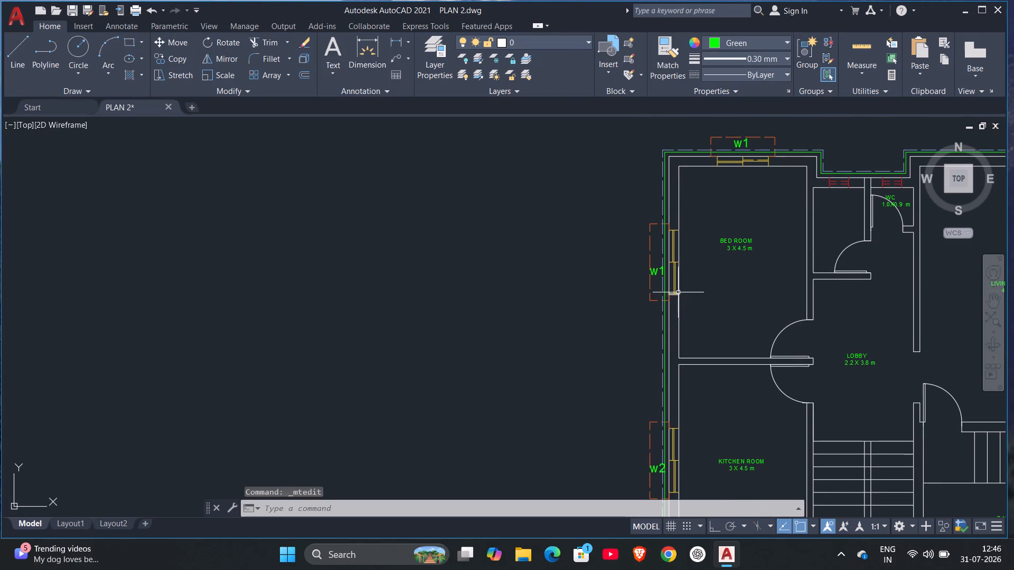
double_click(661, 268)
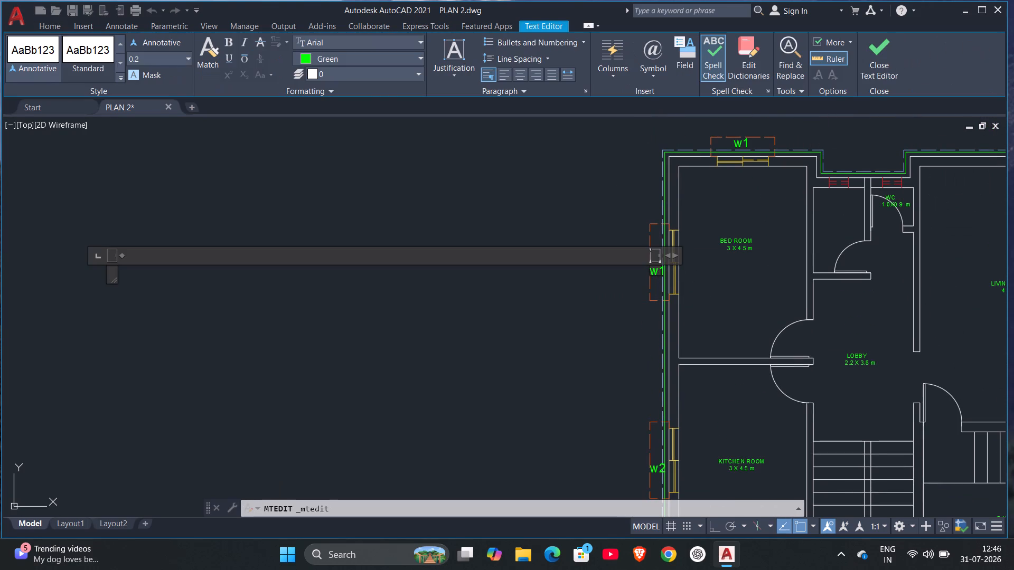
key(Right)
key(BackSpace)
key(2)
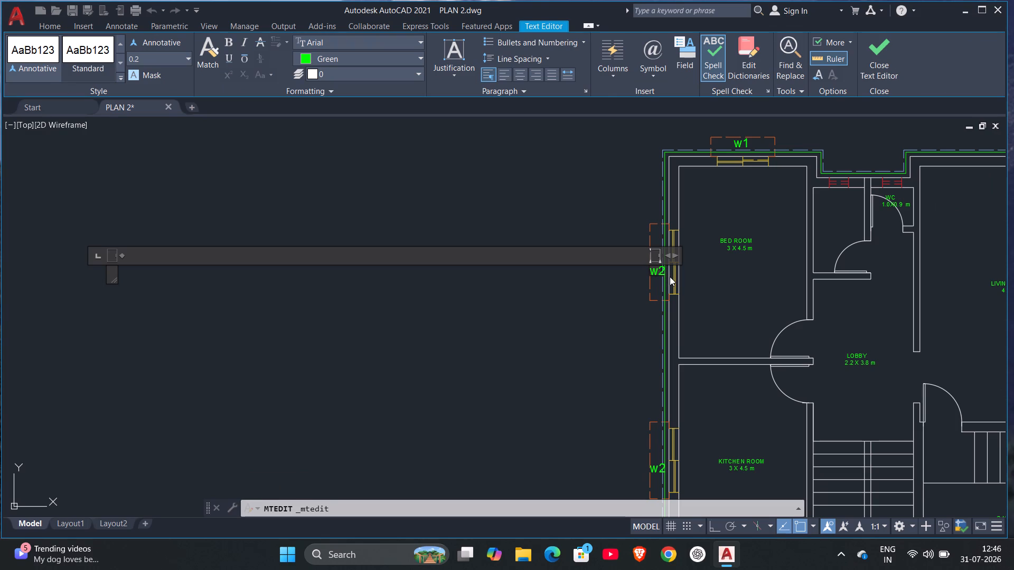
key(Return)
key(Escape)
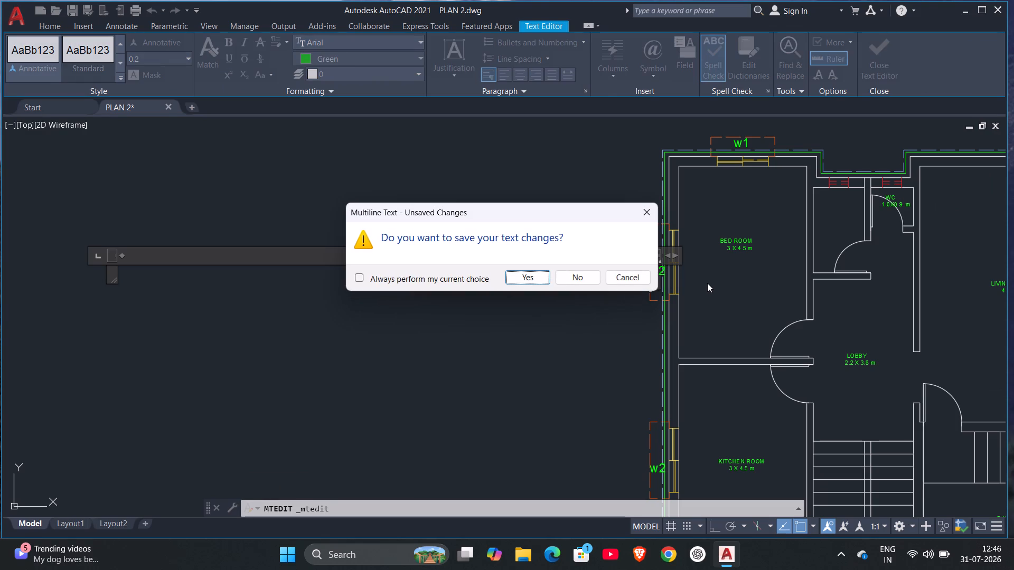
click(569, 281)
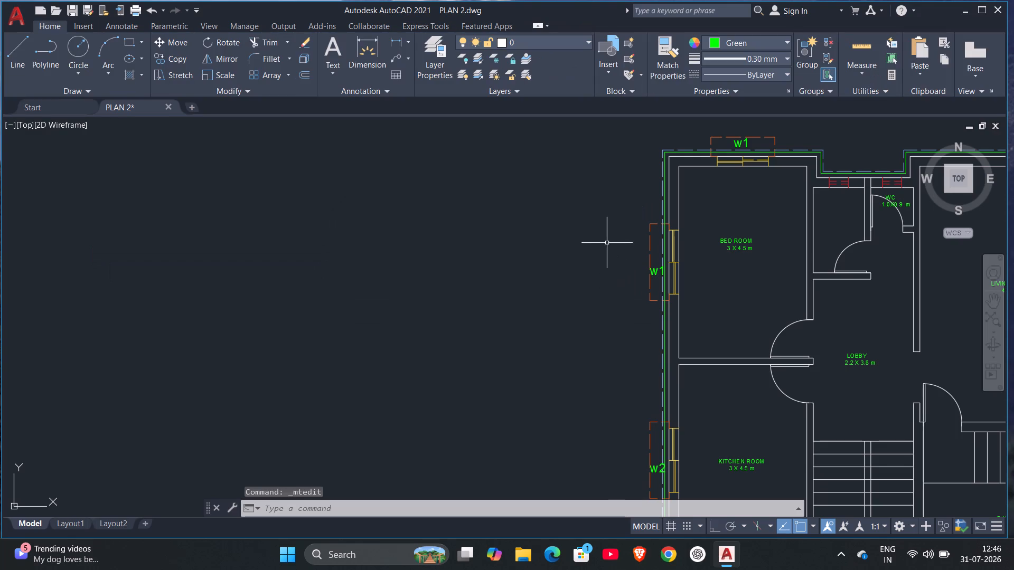
Change the w1 text beside the bedroom's outer side window to w2.
scroll(709, 350, down, 1)
scroll(717, 335, up, 2)
click(630, 255)
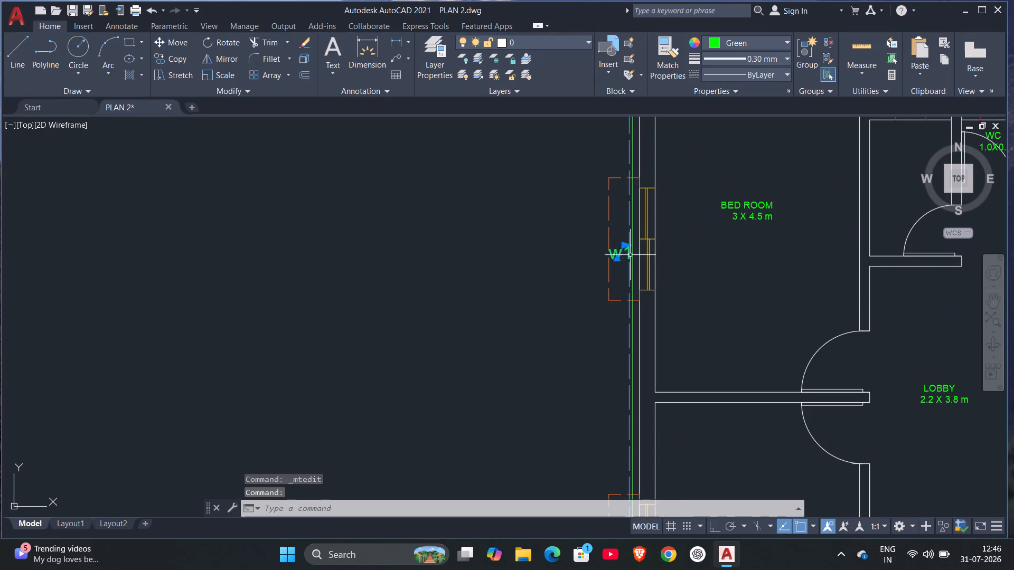
double_click(630, 255)
key(BackSpace)
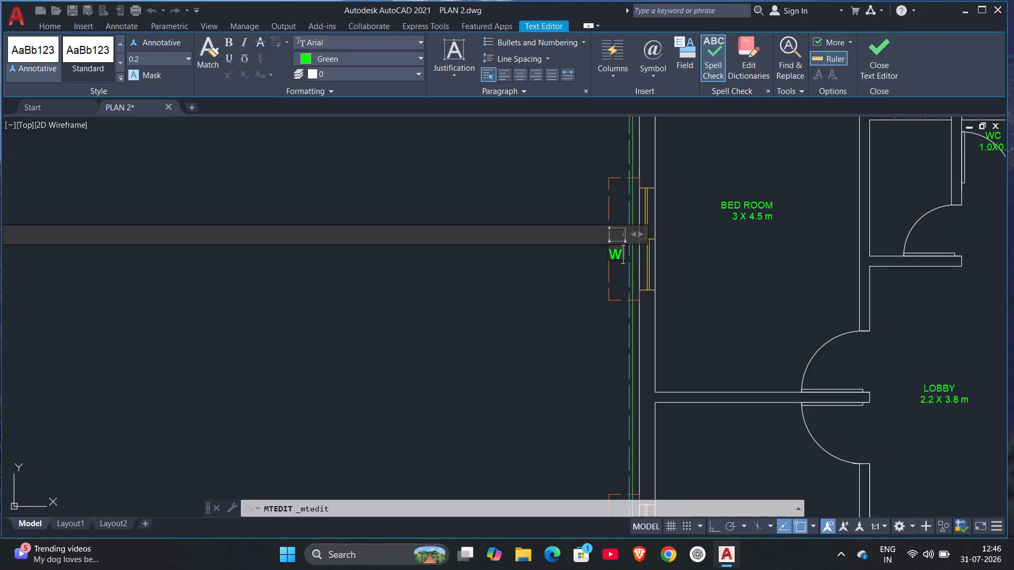
key(2)
click(564, 312)
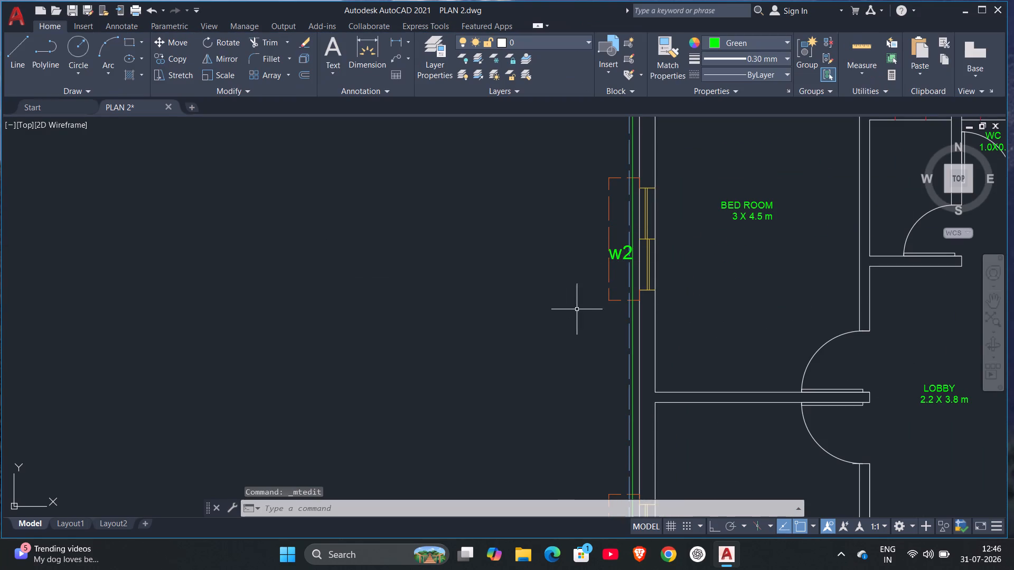
Copy the bedroom's w2 text into the dashed outline beside the living room's outer window nearest the WC end of the plan.
scroll(734, 327, down, 2)
middle_drag(757, 379, 578, 283)
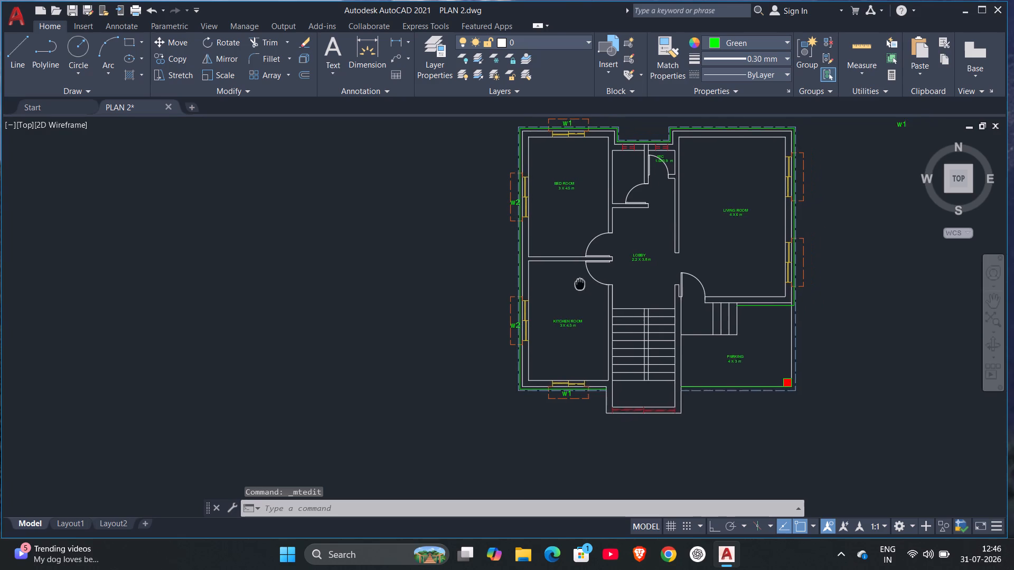
middle_drag(578, 283, 554, 302)
scroll(502, 238, up, 3)
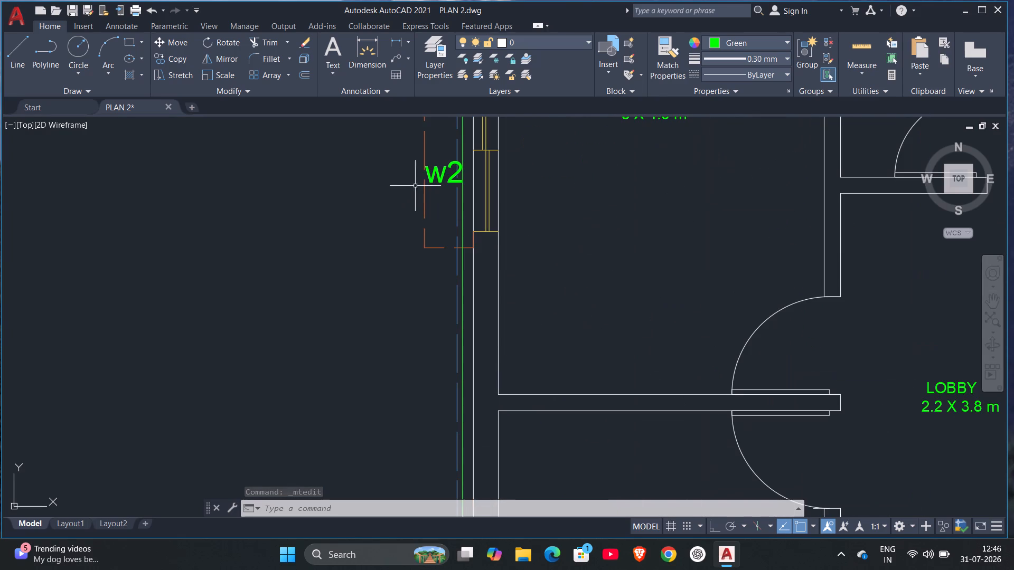
drag(418, 159, 452, 182)
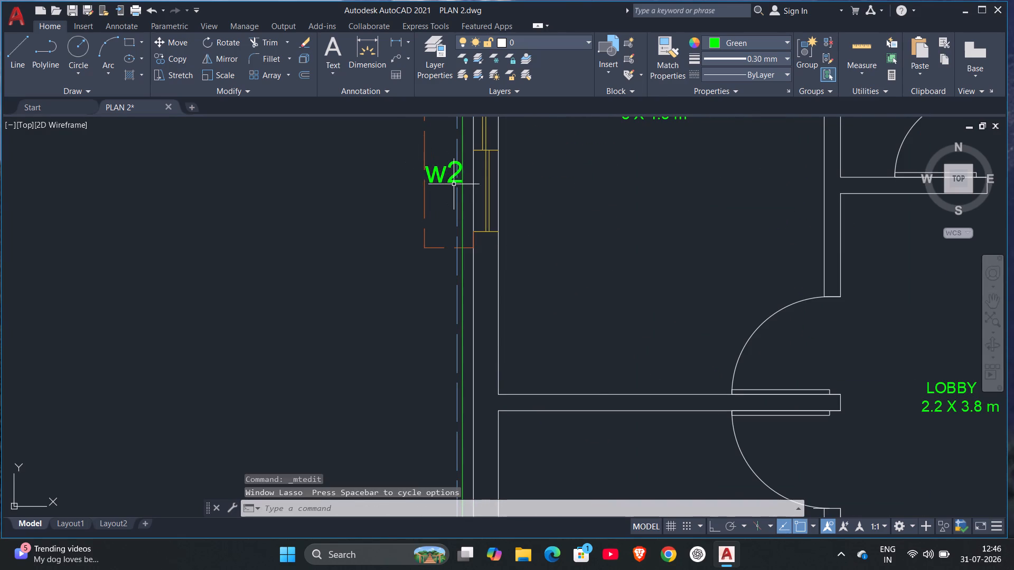
click(446, 178)
key(c)
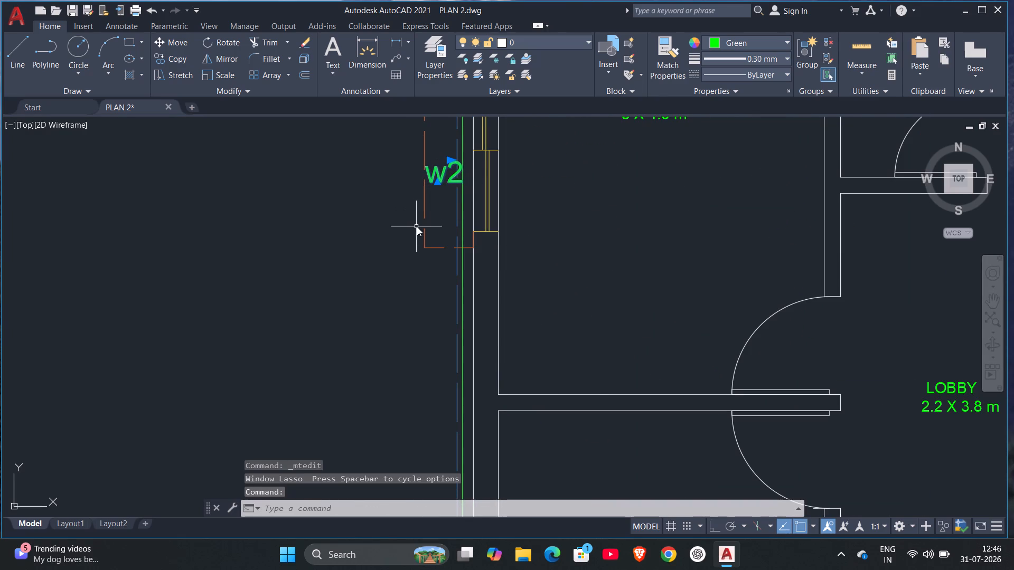
key(o)
key(Return)
click(443, 167)
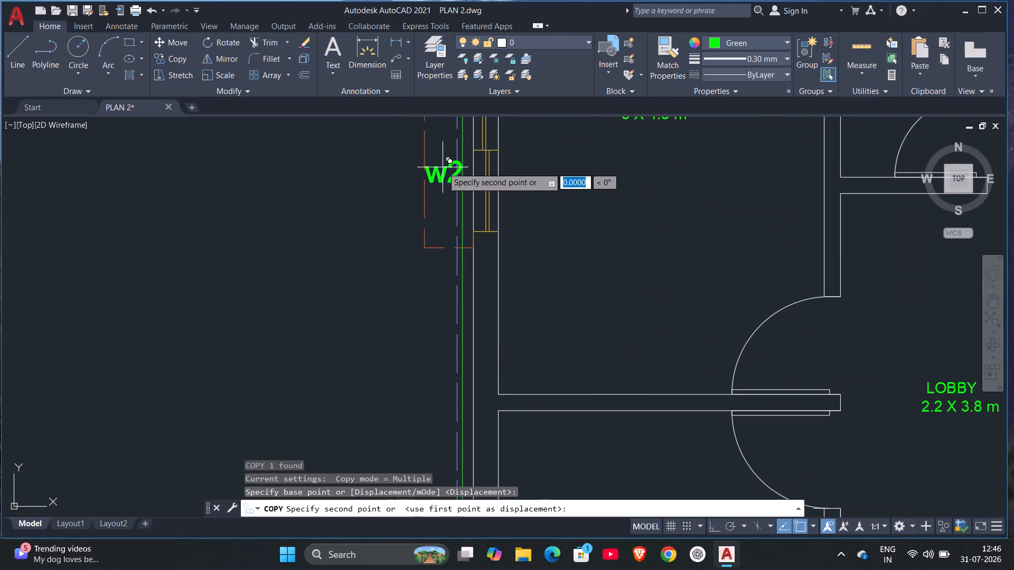
middle_drag(893, 214, 389, 291)
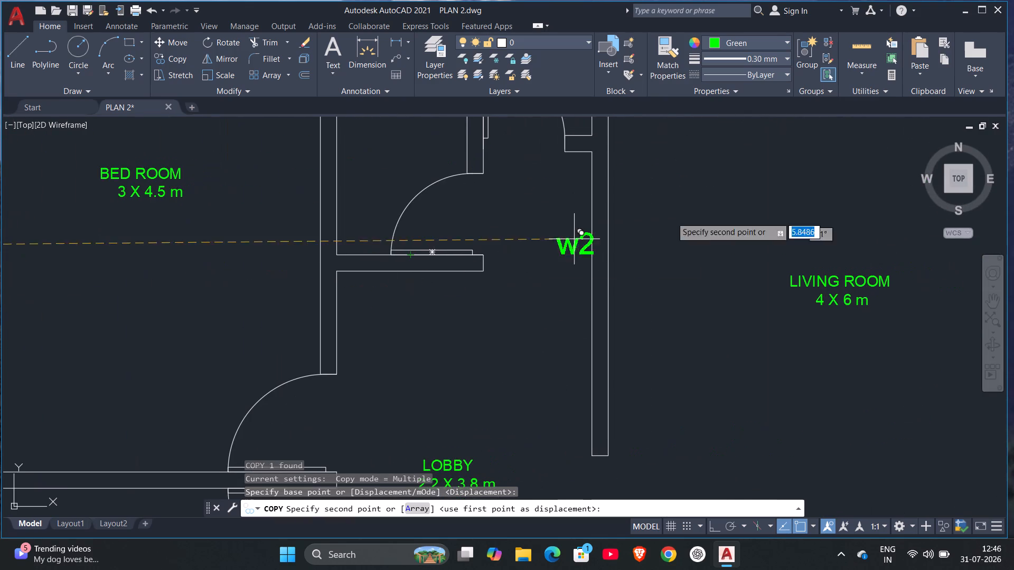
middle_drag(665, 268, 324, 358)
scroll(888, 251, up, 2)
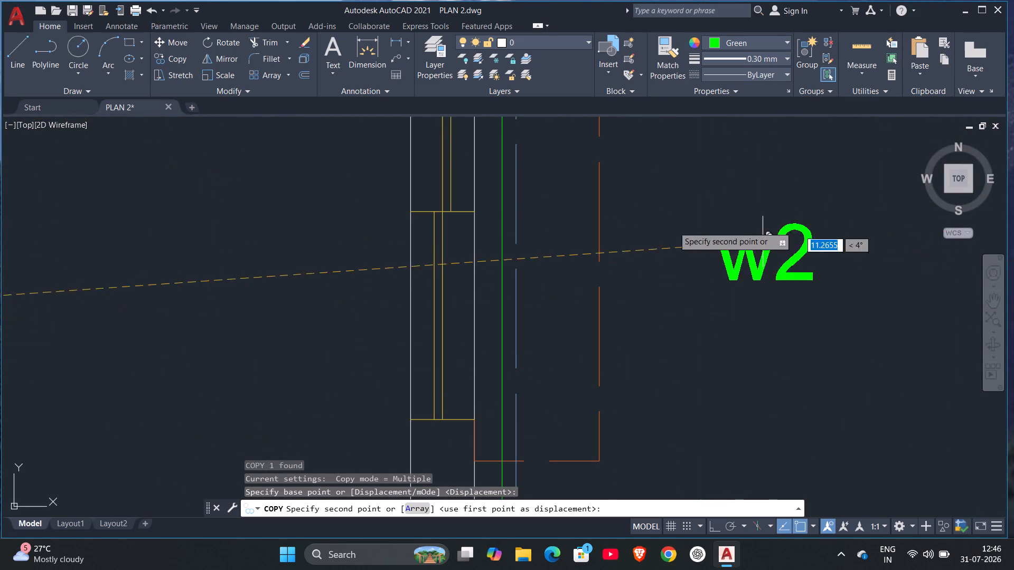
click(553, 221)
Place another w2 copy in the dashed outline beside the living room window nearer the parking, and finish copying.
scroll(749, 431, down, 2)
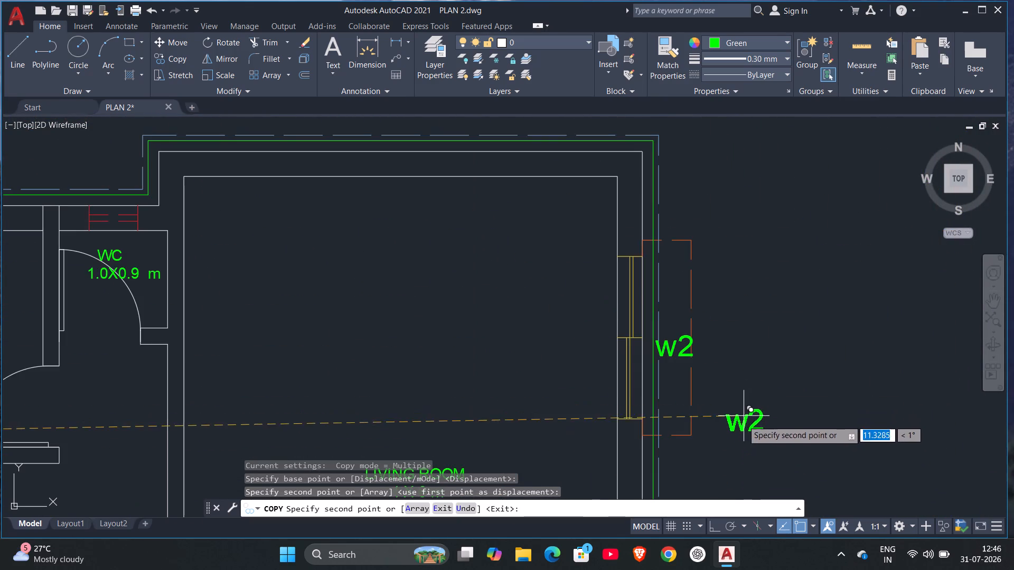
middle_drag(743, 422, 747, 289)
scroll(727, 212, down, 2)
middle_drag(733, 401, 740, 261)
scroll(740, 261, up, 3)
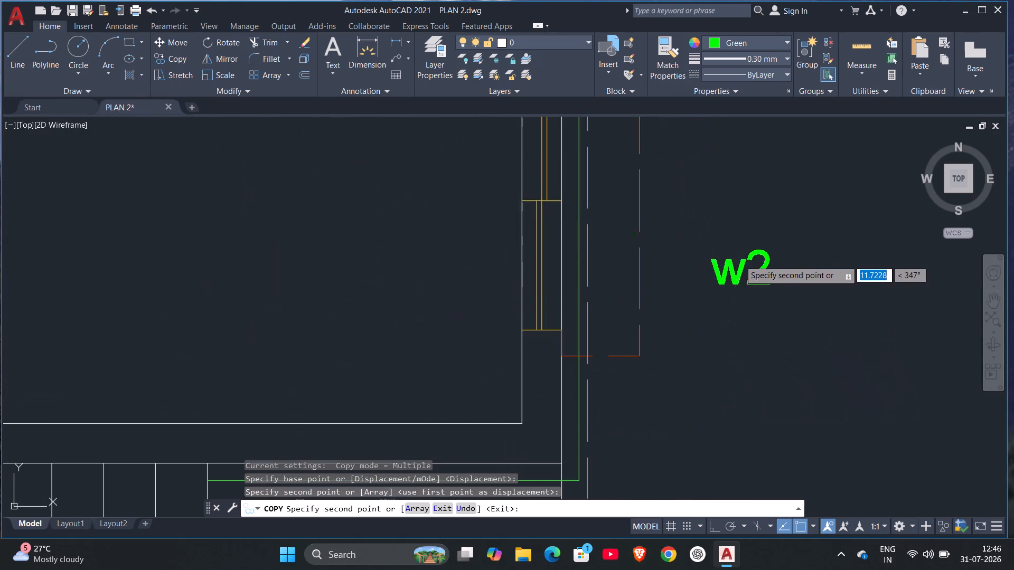
click(614, 218)
scroll(700, 188, down, 1)
middle_drag(710, 212, 715, 232)
scroll(713, 221, down, 2)
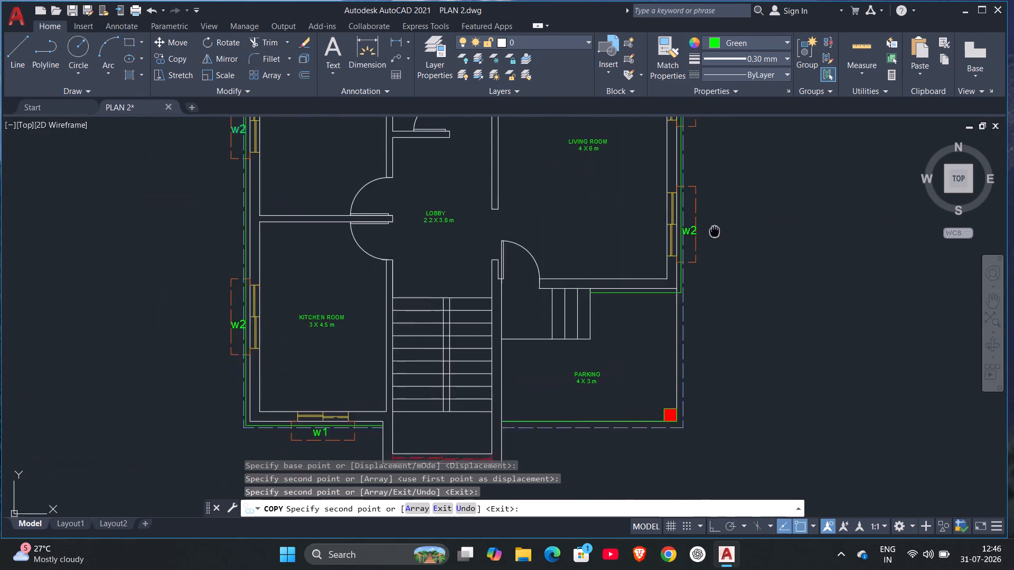
middle_drag(715, 232, 646, 460)
scroll(702, 362, down, 1)
middle_drag(733, 402, 800, 308)
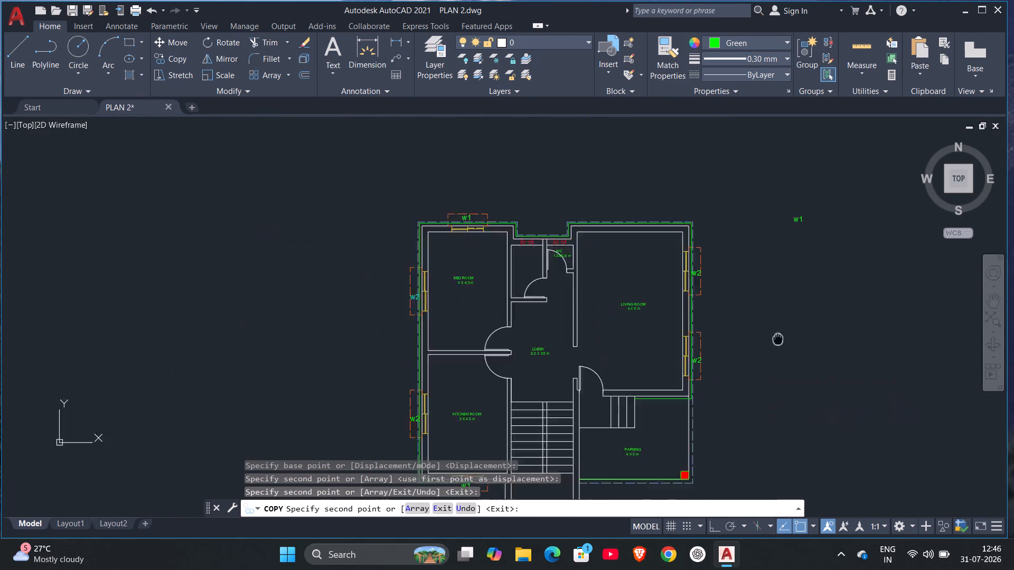
middle_drag(800, 308, 847, 223)
middle_click(847, 223)
key(Escape)
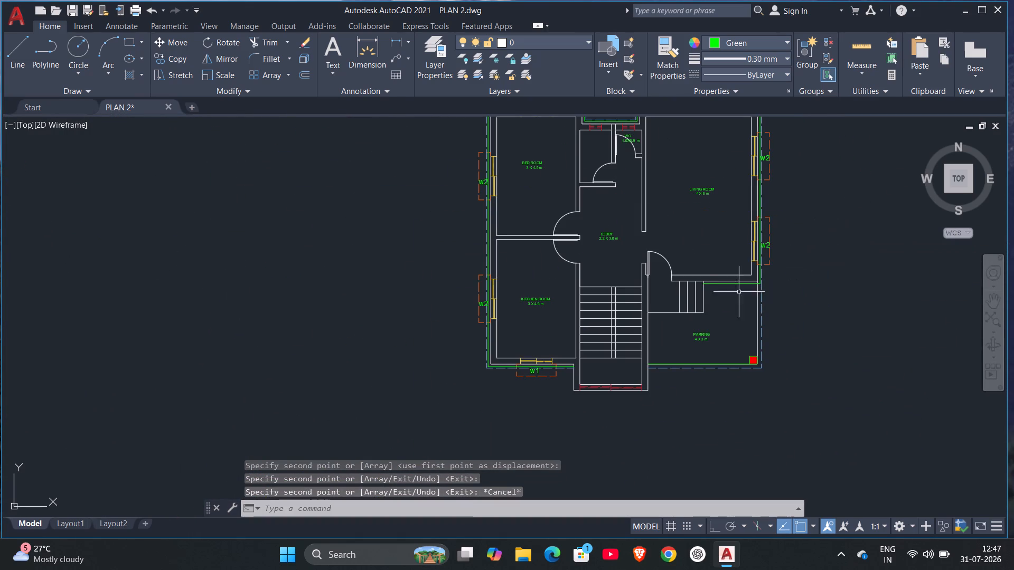
Delete the spare w1 text outside the plan.
middle_drag(836, 192, 837, 224)
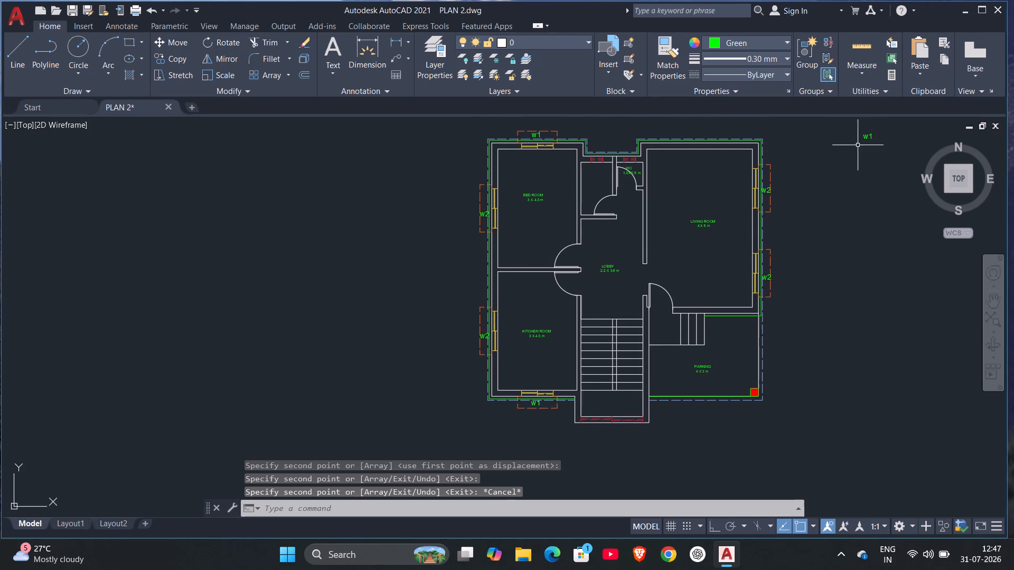
drag(851, 120, 864, 130)
click(879, 157)
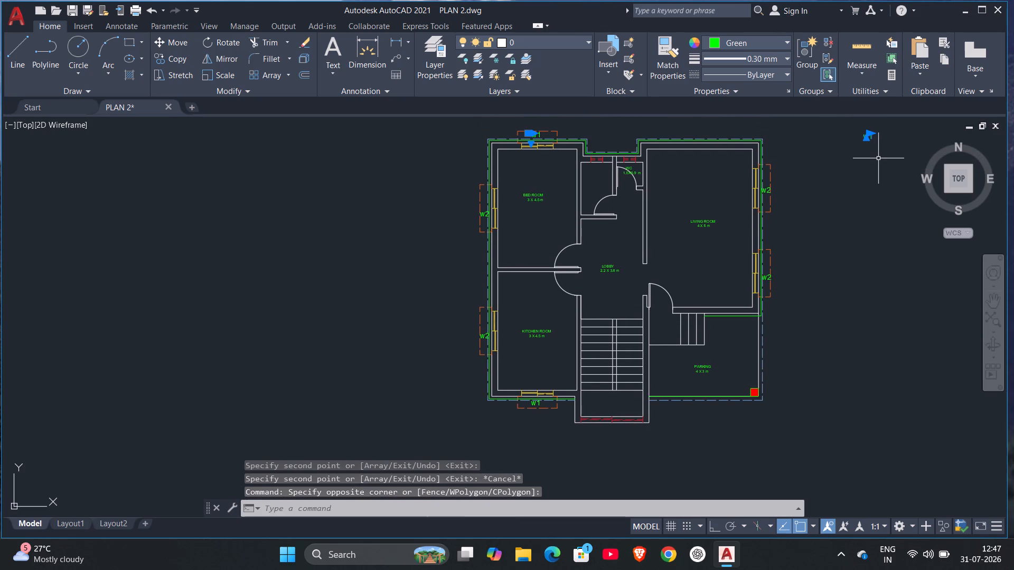
key(Pause)
key(Delete)
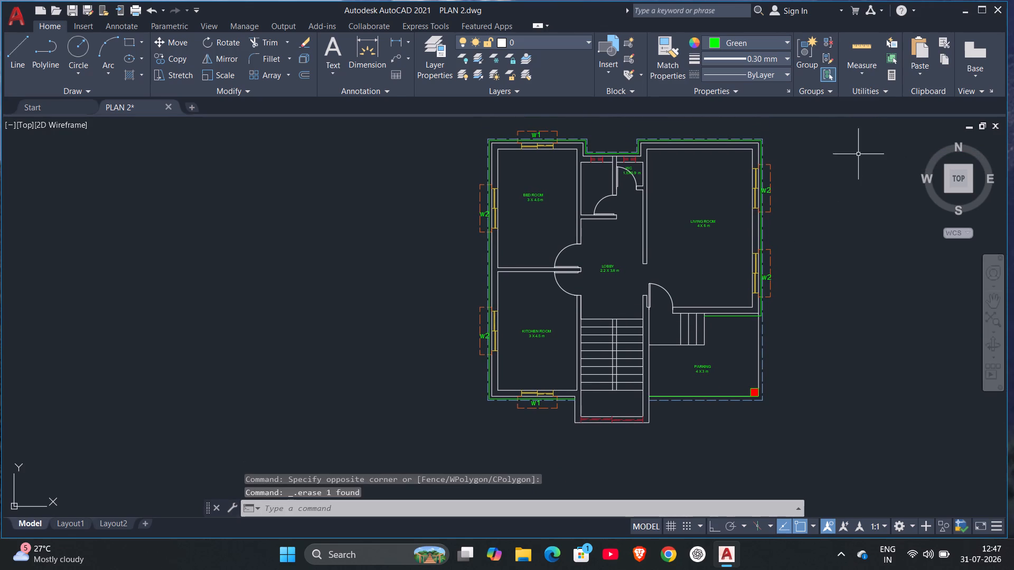
Copy the w1 text at the bedroom's end-wall window to both small red openings in the recessed wall by the WC.
middle_drag(570, 228, 634, 248)
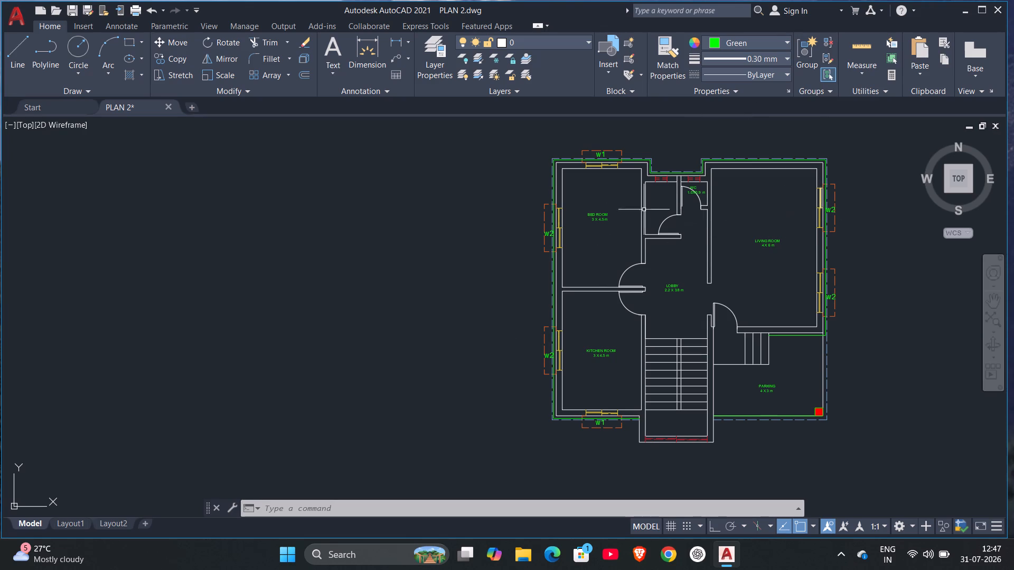
click(598, 154)
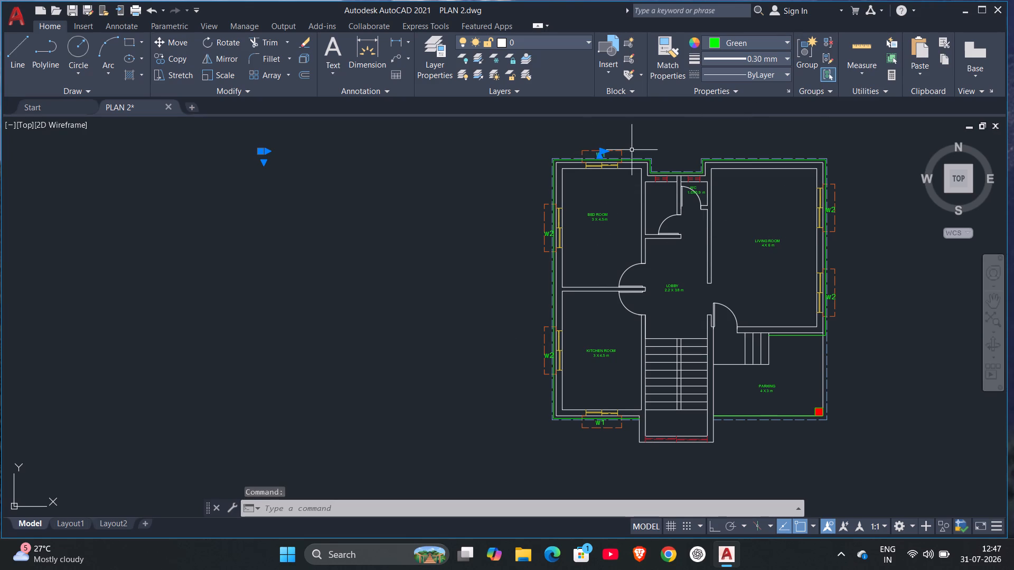
text(co)
key(Return)
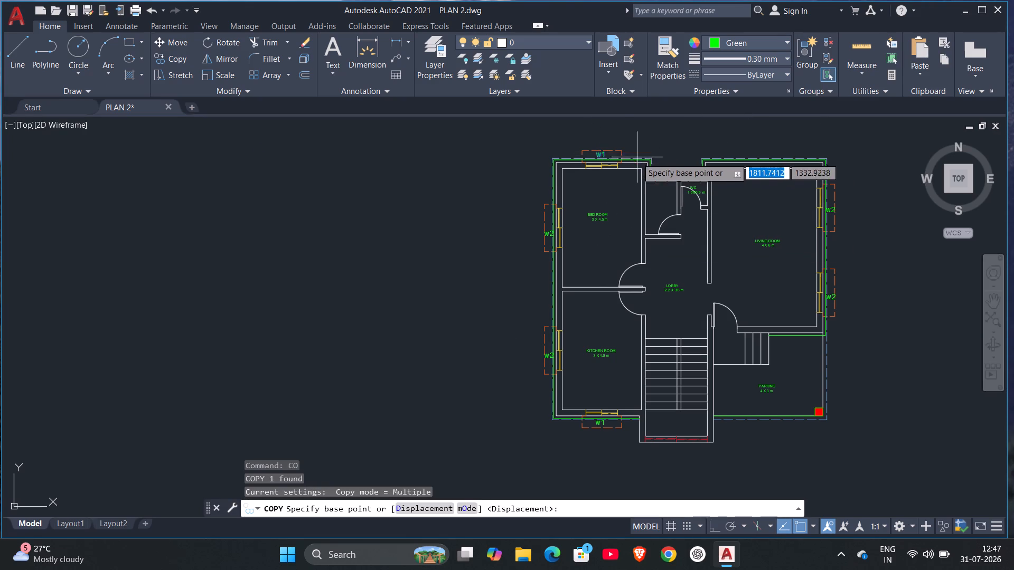
click(597, 154)
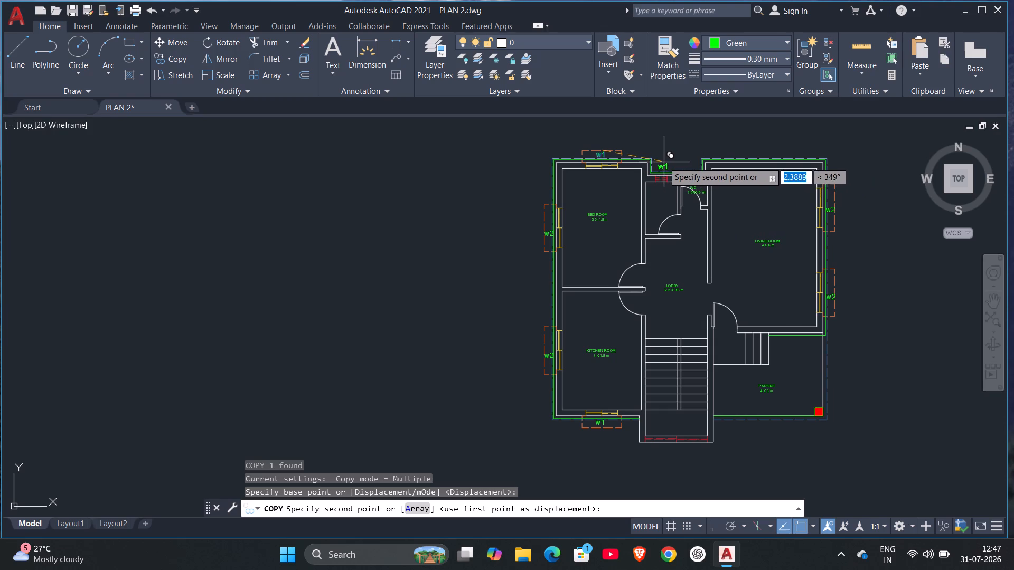
click(663, 162)
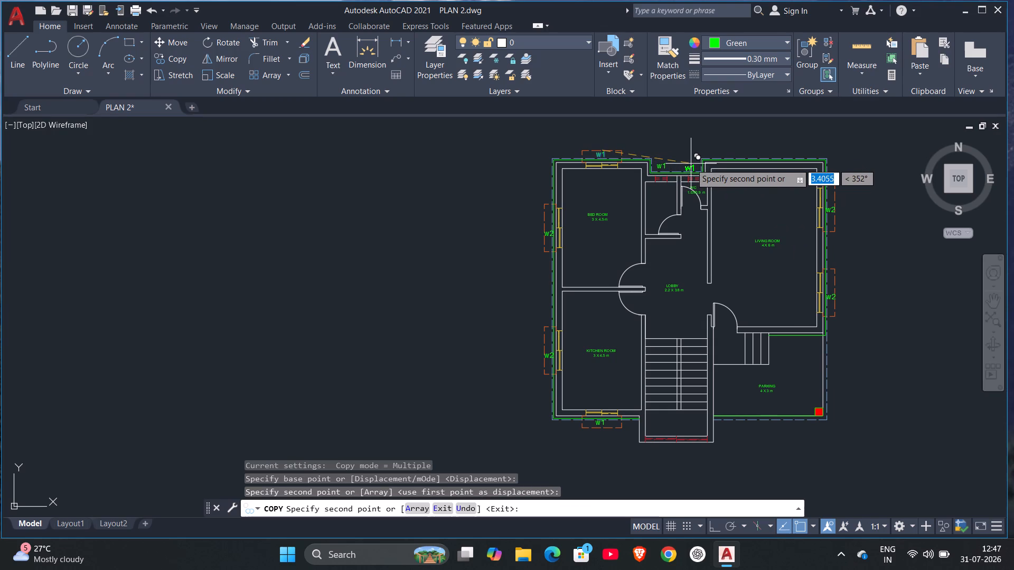
click(692, 161)
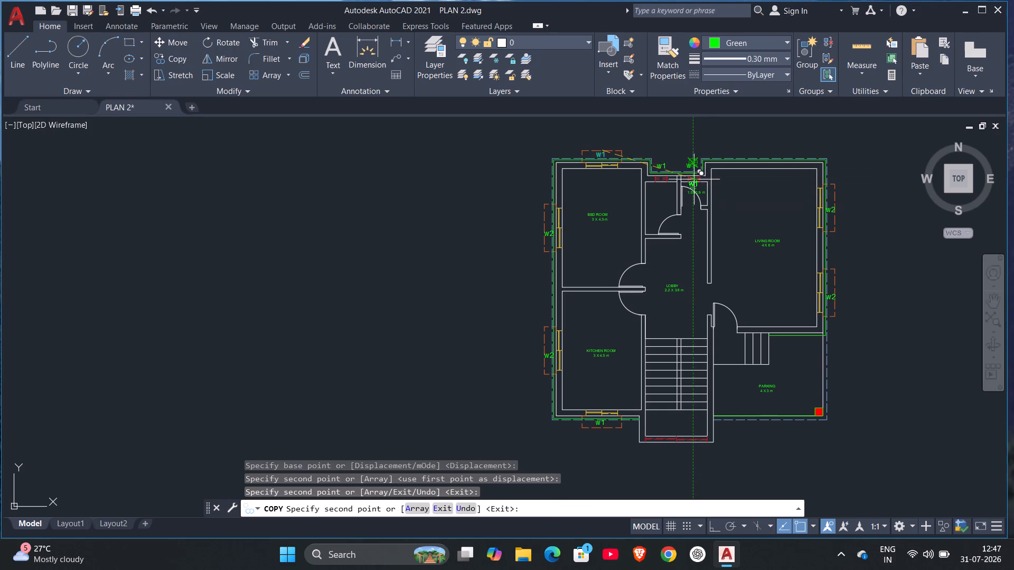
Place copies of the w1 text at the five door swings and at the opening between lobby and living room, and finish copying.
click(637, 273)
double_click(639, 300)
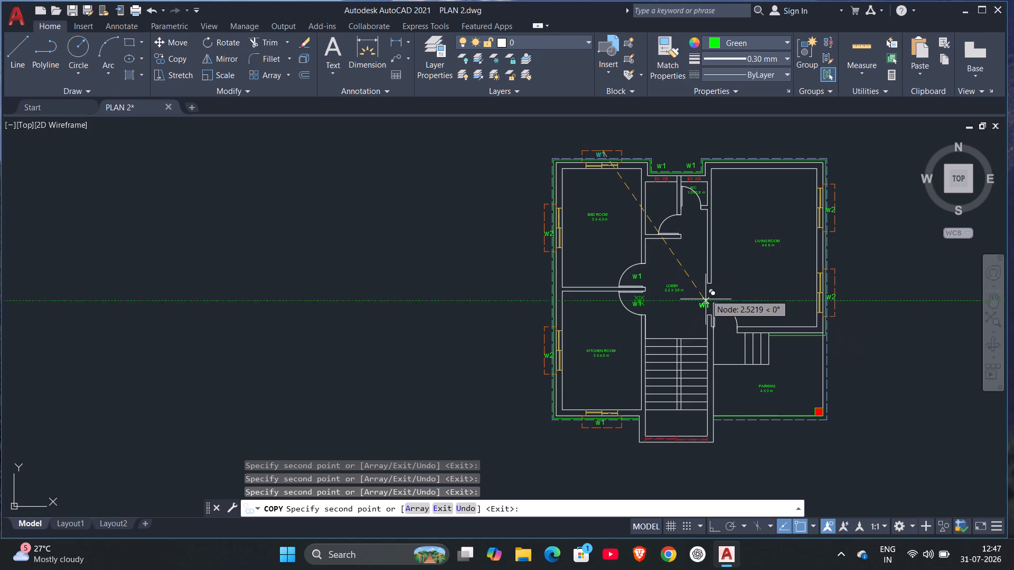
click(679, 220)
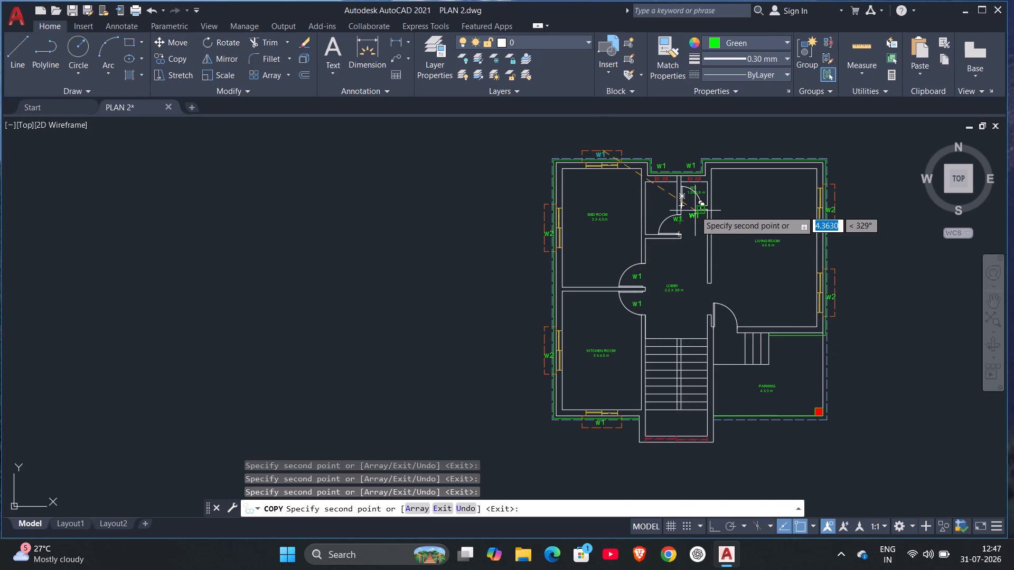
click(694, 213)
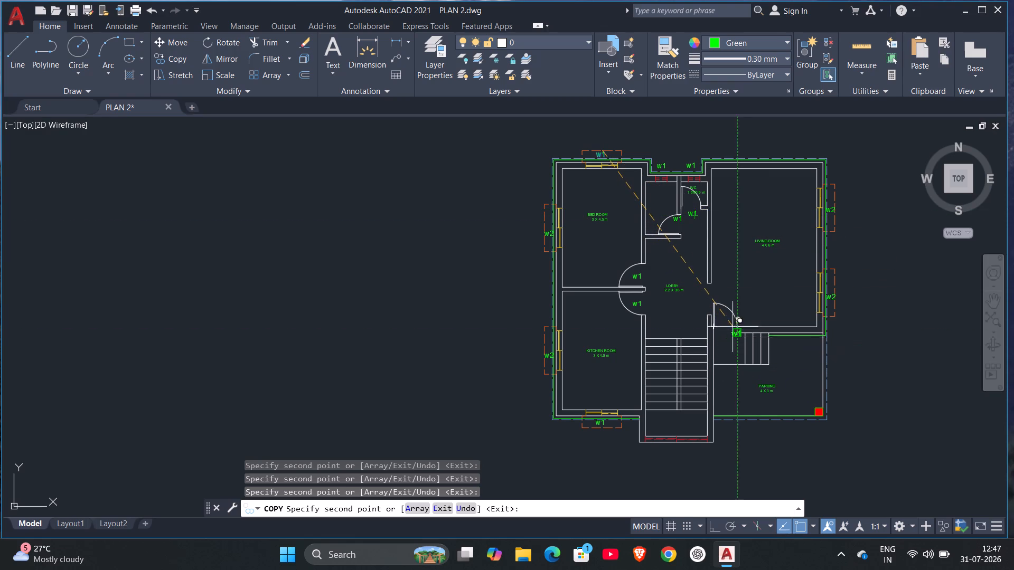
click(728, 321)
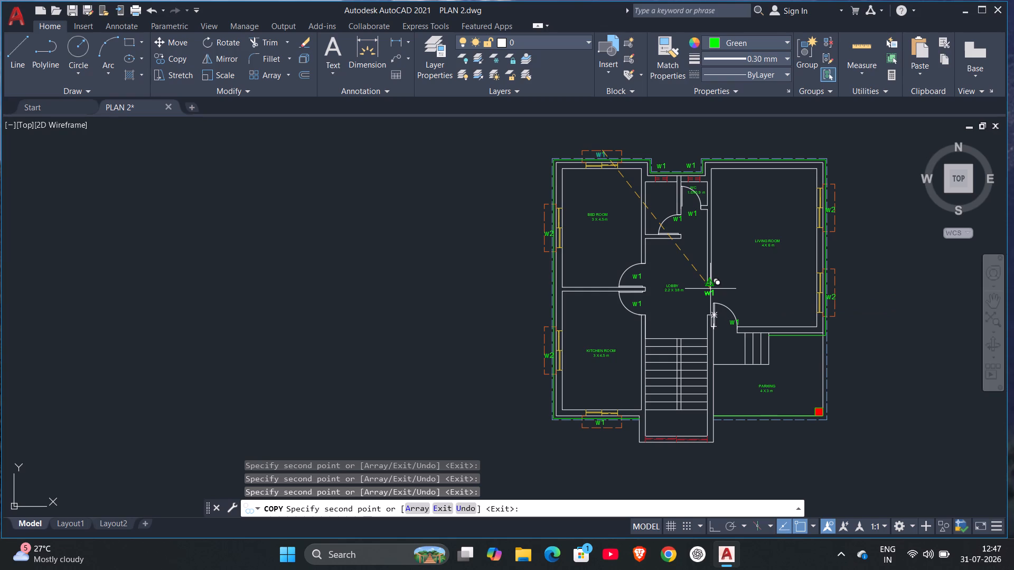
click(710, 289)
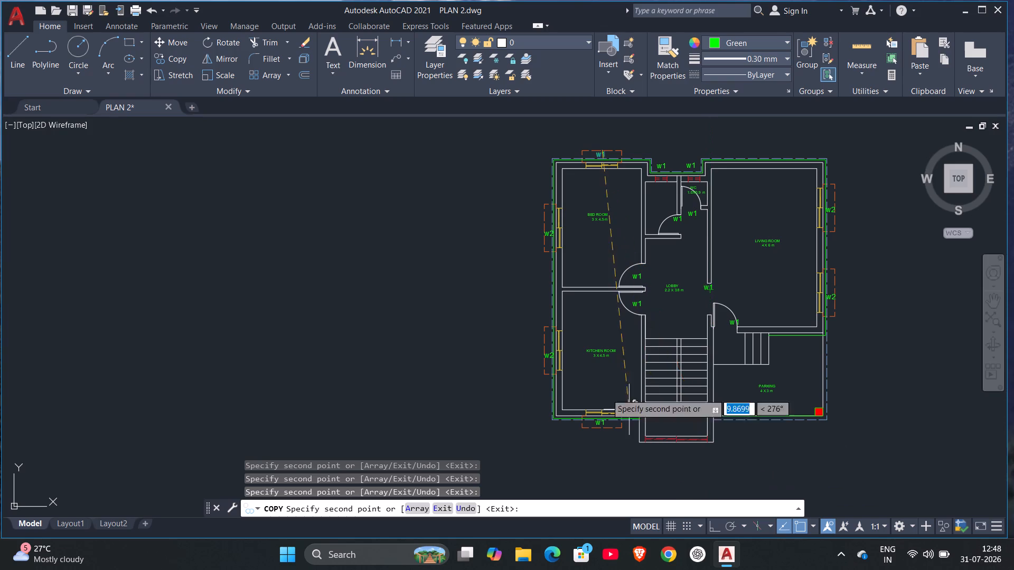
key(grave)
key(Escape)
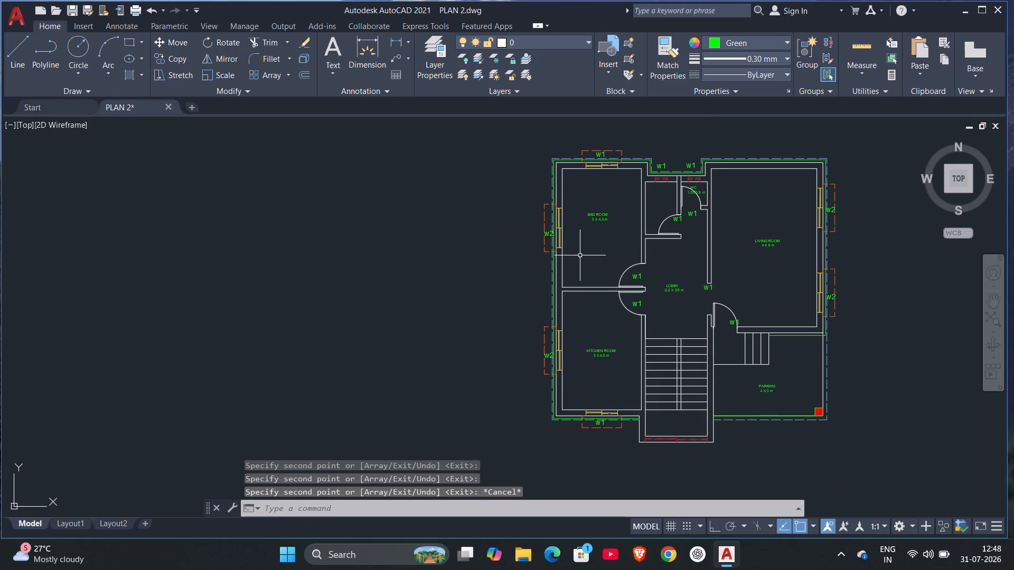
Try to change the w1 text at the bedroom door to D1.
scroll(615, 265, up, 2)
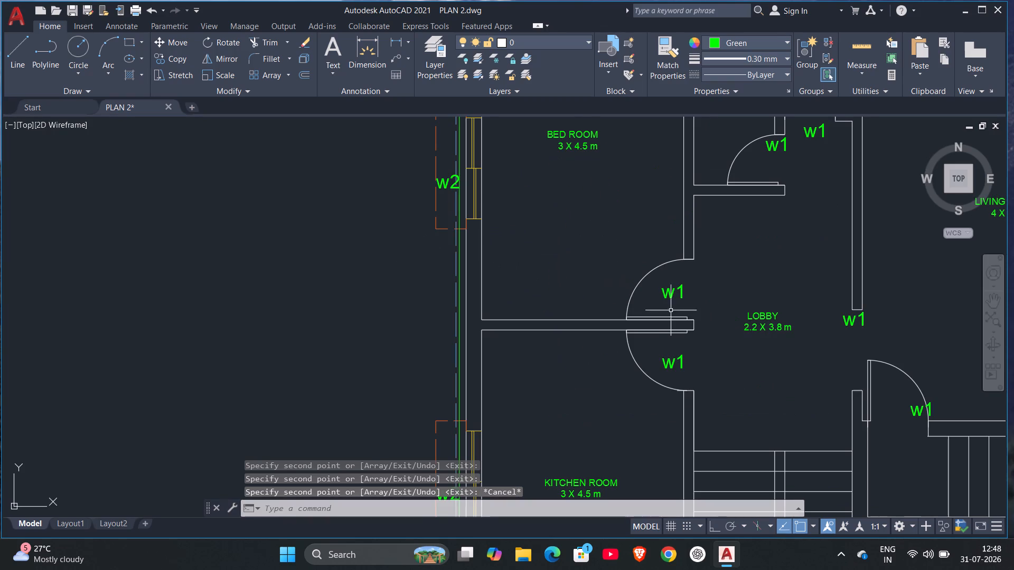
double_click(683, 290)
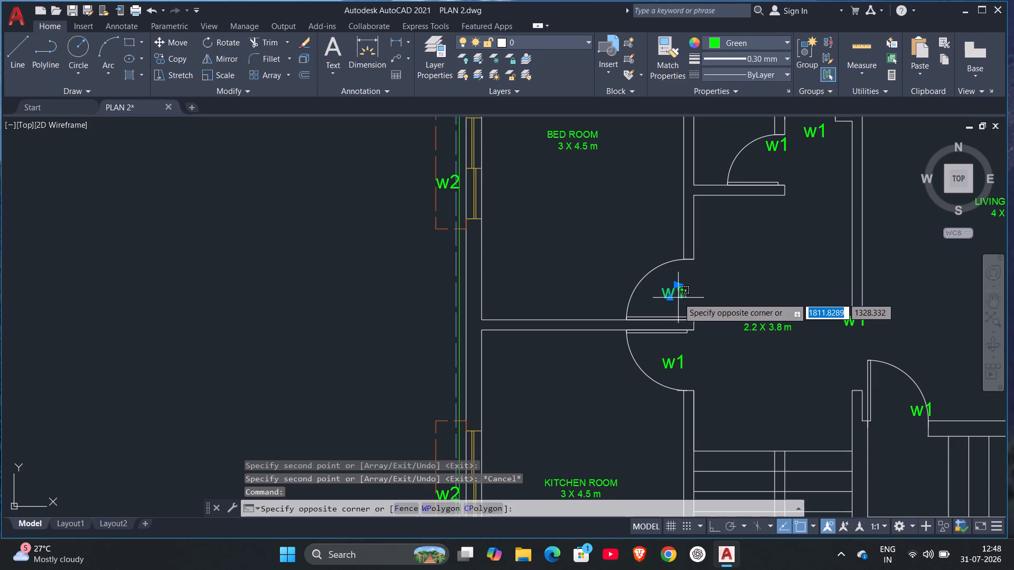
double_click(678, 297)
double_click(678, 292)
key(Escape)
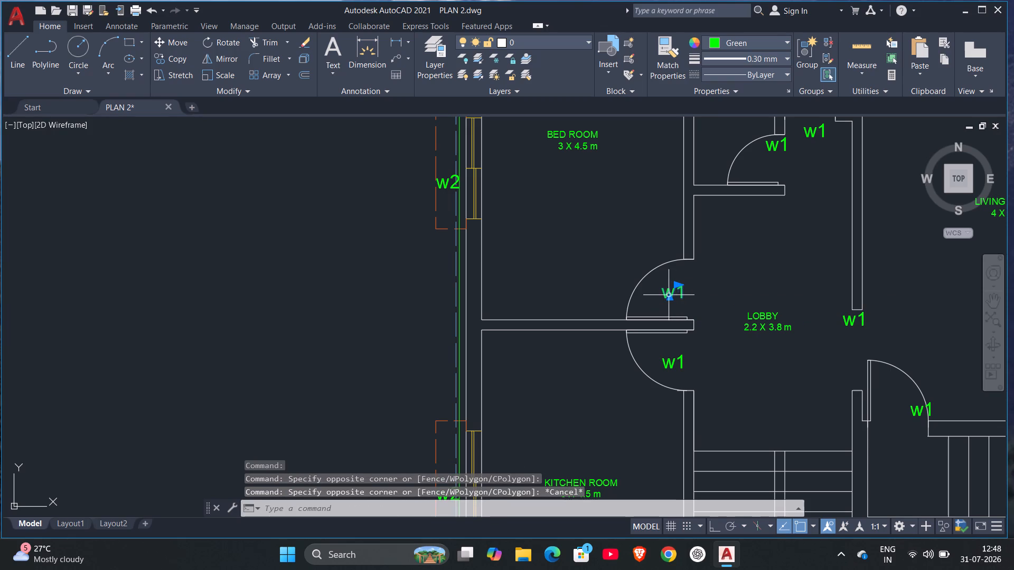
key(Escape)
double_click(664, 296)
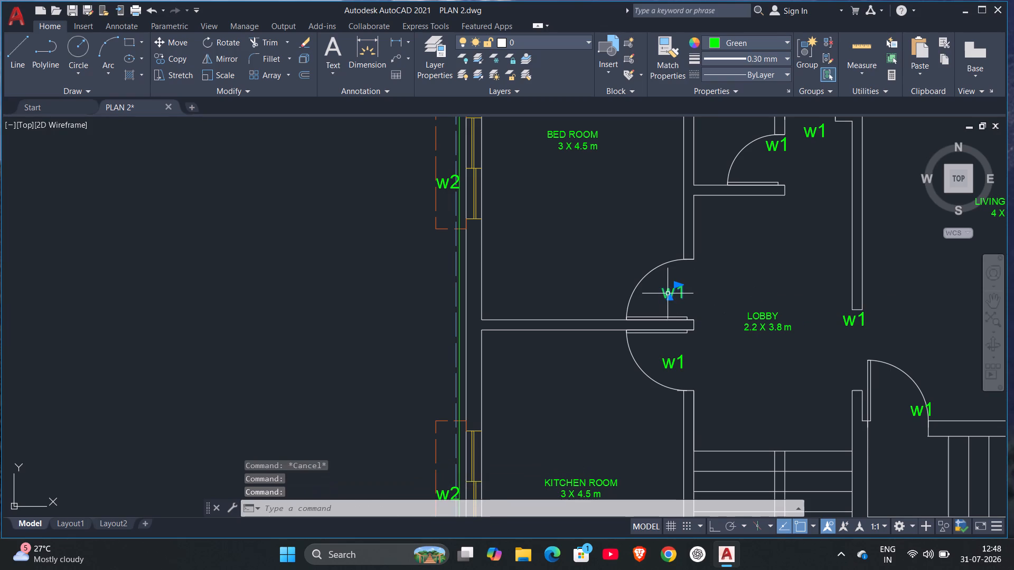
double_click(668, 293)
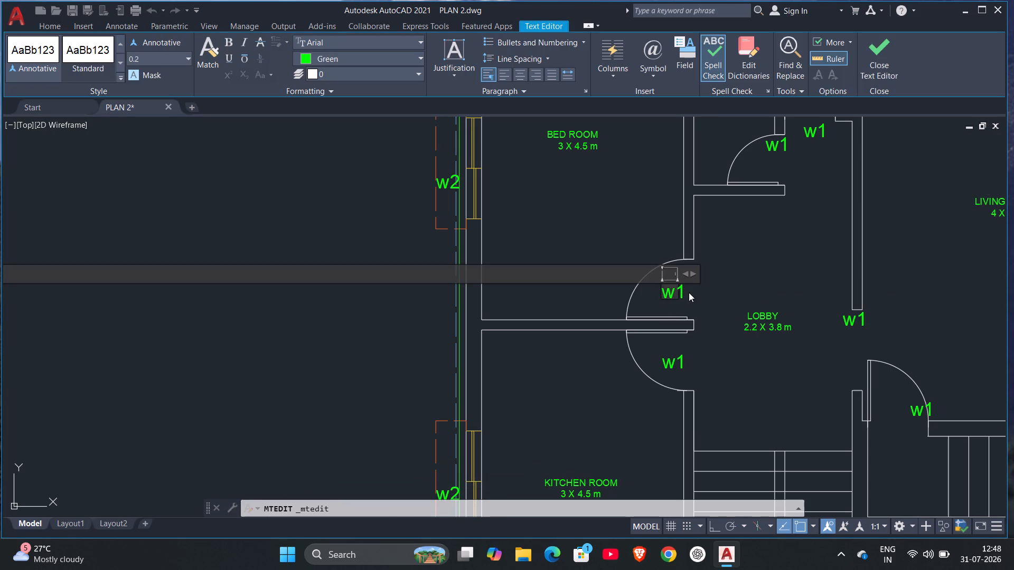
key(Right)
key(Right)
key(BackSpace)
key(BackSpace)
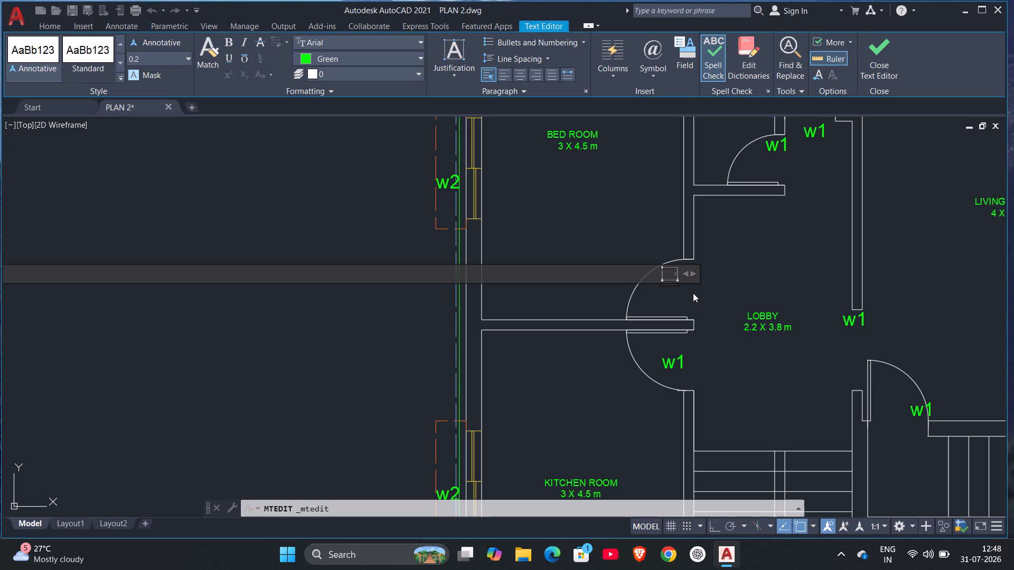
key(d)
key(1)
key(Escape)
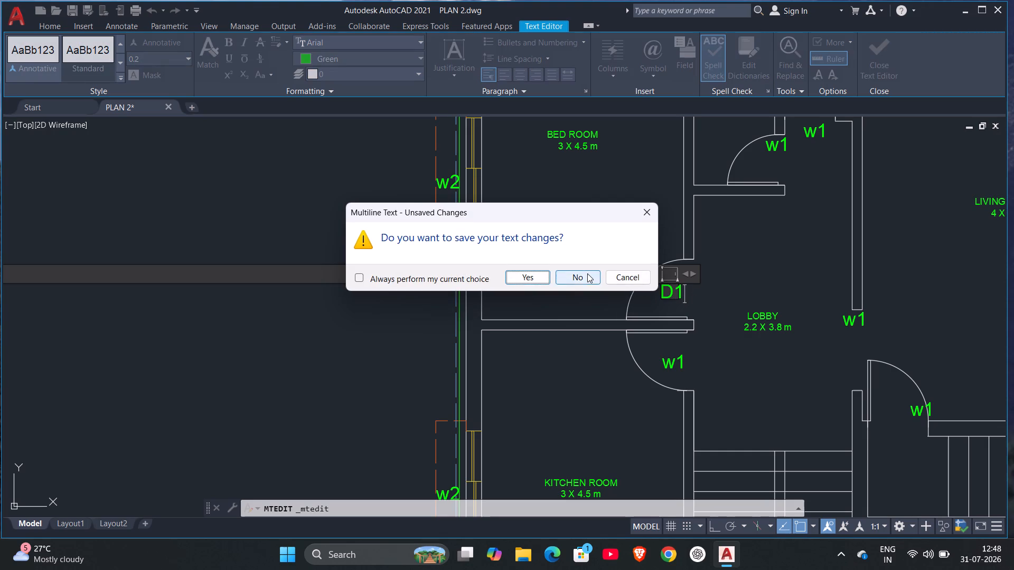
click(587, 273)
Change the w1 text at the bedroom door to D1.
double_click(682, 288)
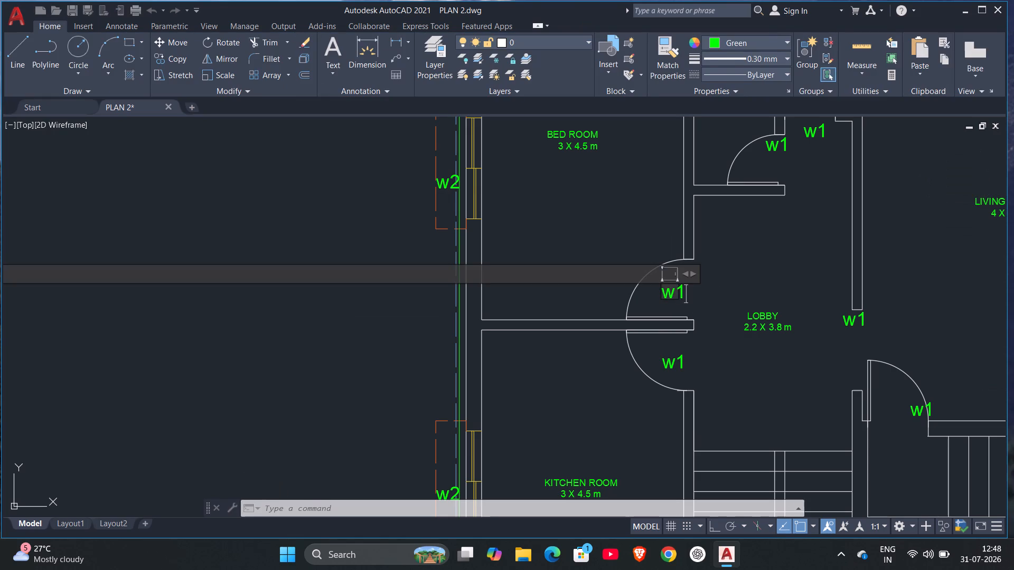
key(BackSpace)
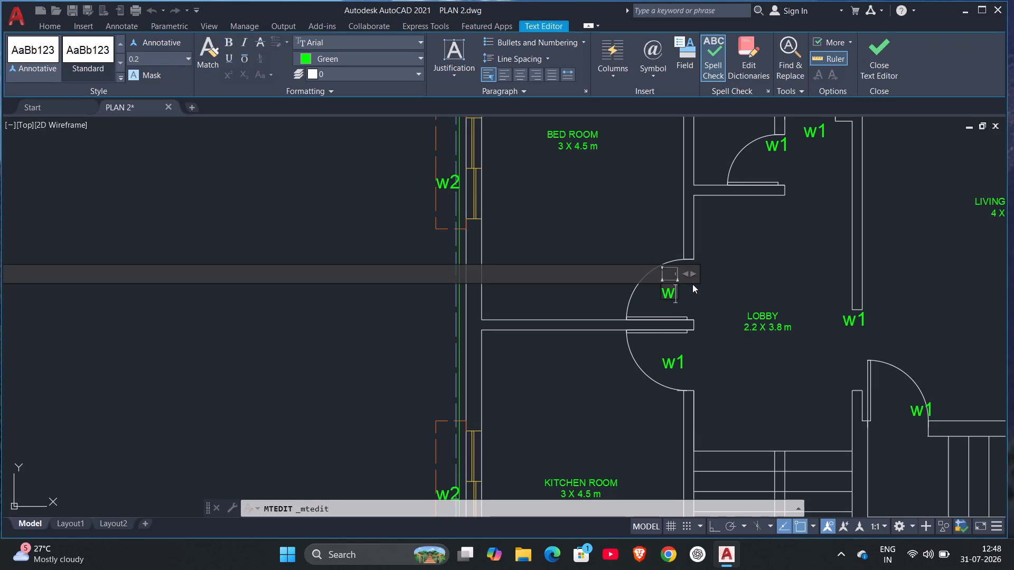
key(BackSpace)
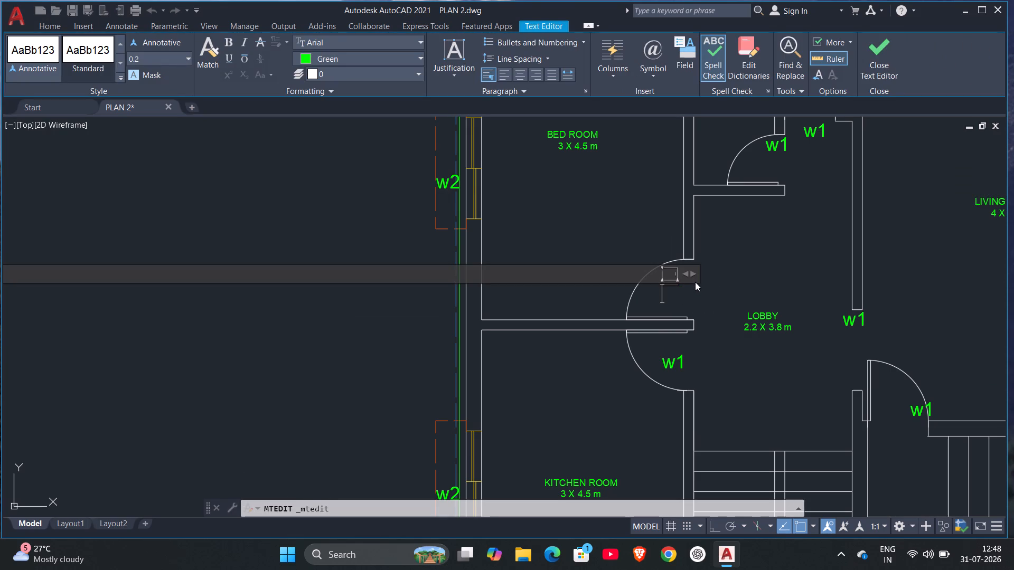
text(D1)
click(751, 275)
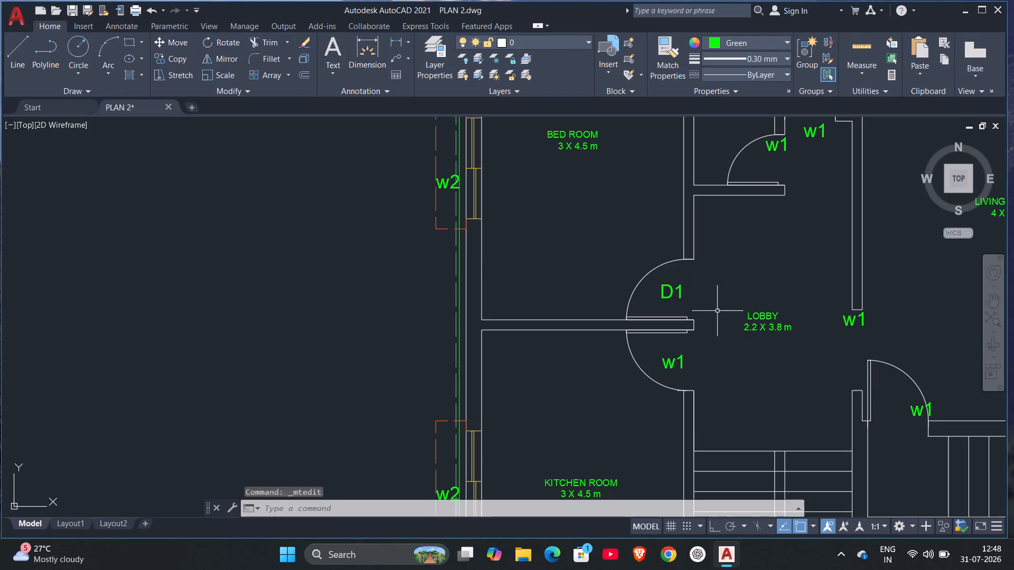
Change the w1 text at the kitchen door to D1.
click(678, 362)
double_click(678, 360)
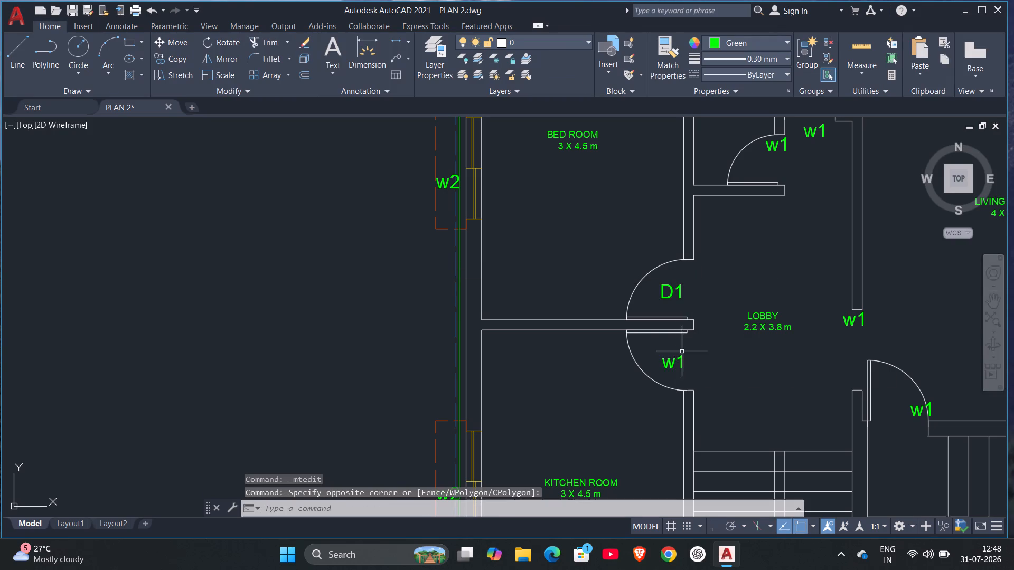
double_click(678, 359)
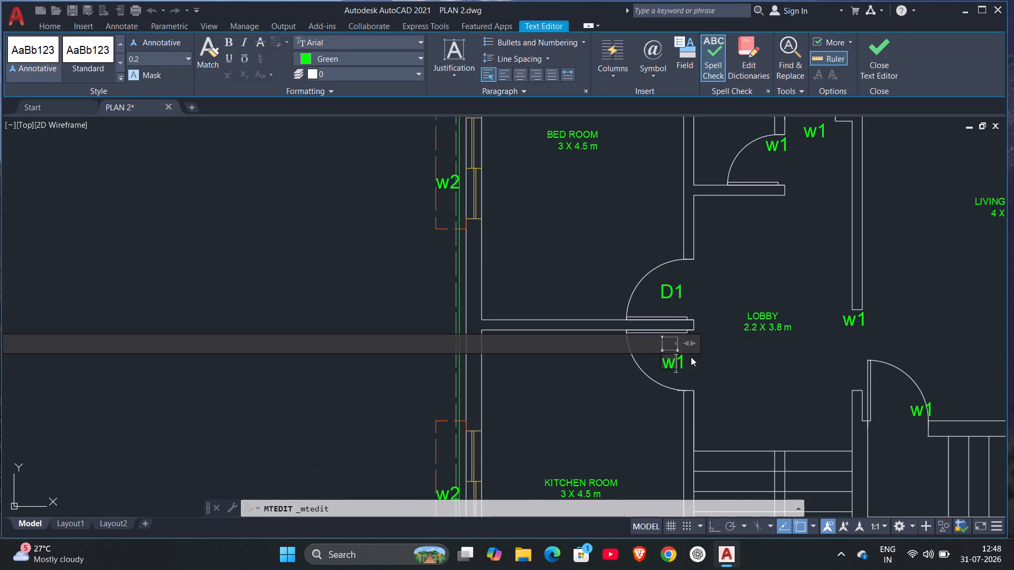
key(Right)
key(BackSpace)
key(BackSpace)
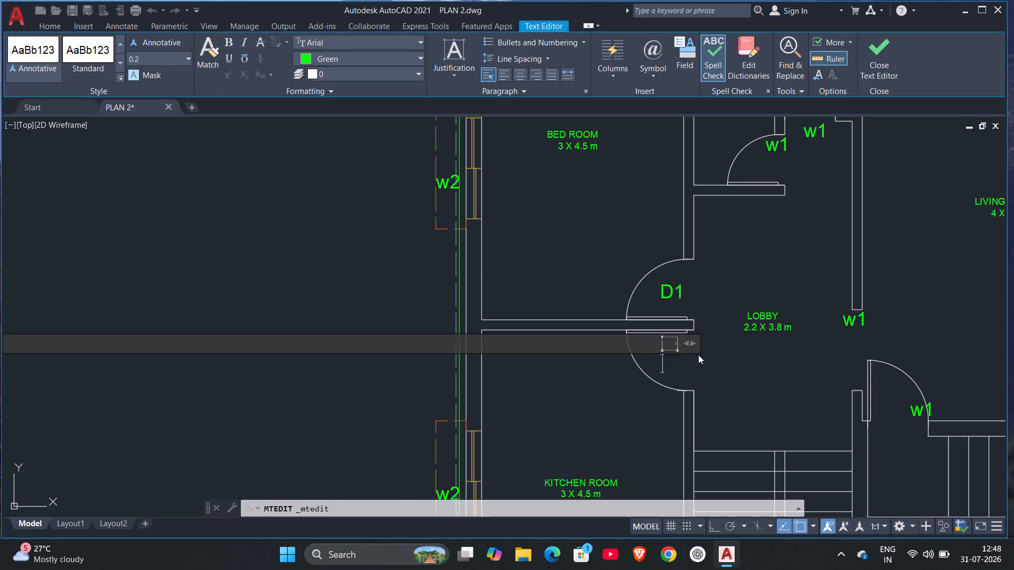
key(d)
key(1)
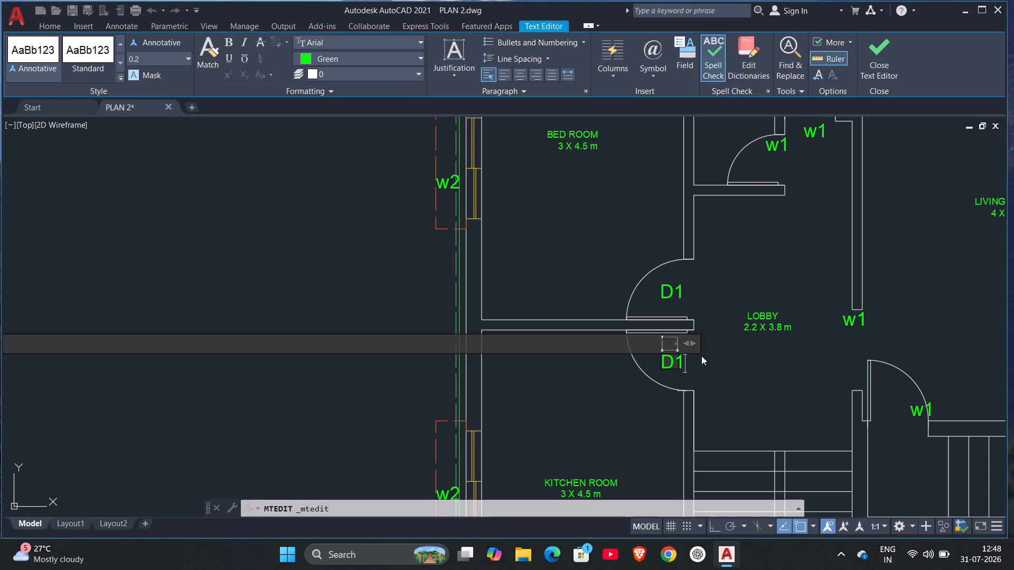
click(748, 360)
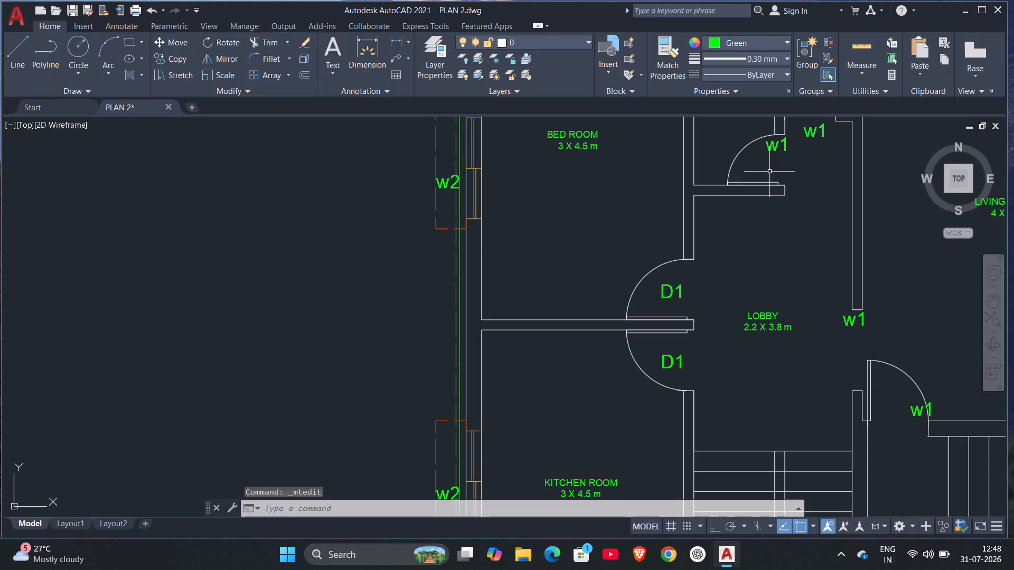
Change the w1 text at the door of the small room between the bedroom and the WC to D2.
double_click(785, 142)
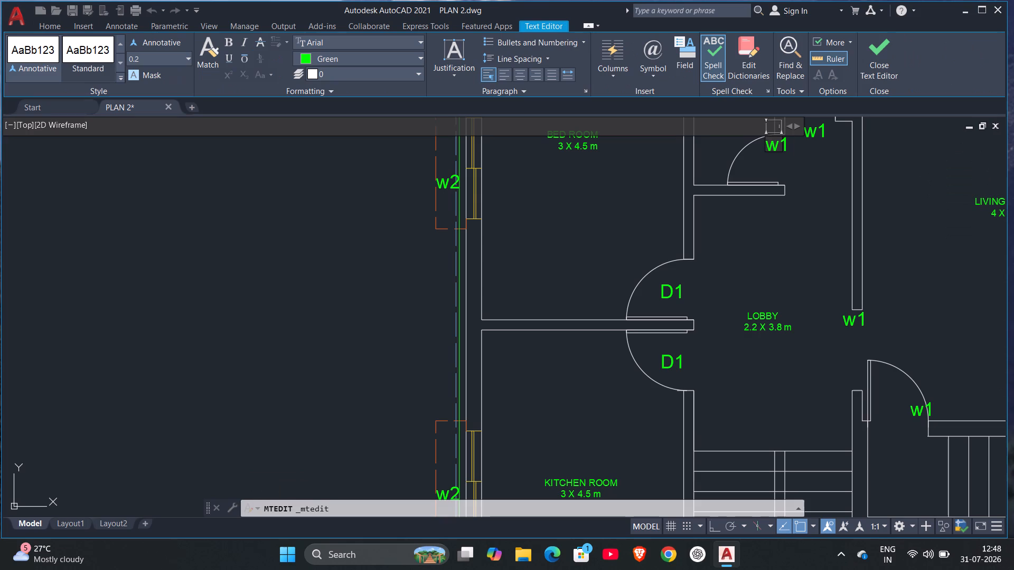
key(BackSpace)
key(BackSpace)
key(d)
key(2)
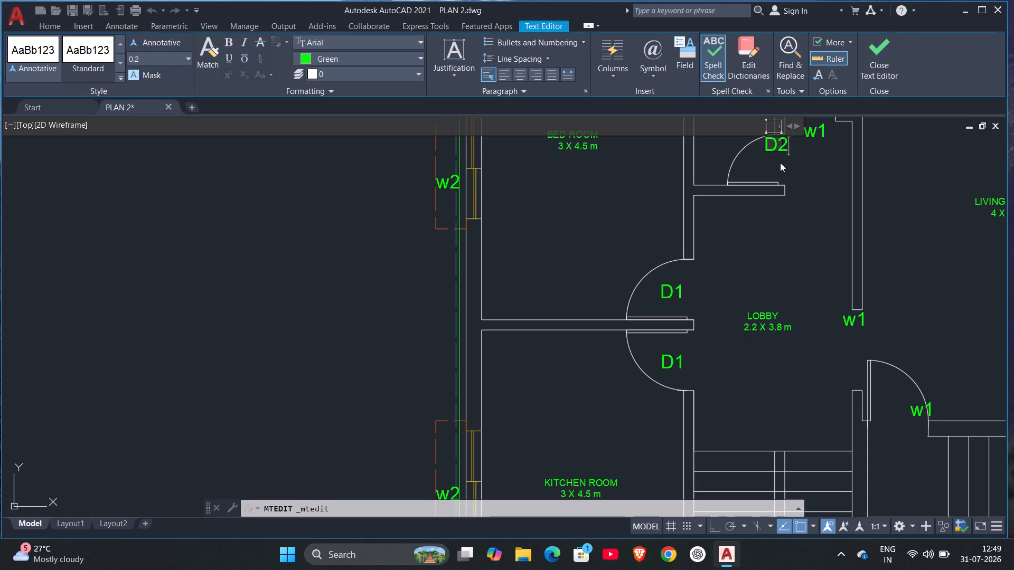
click(820, 207)
Change the w1 text beside the WC door to D2.
double_click(824, 126)
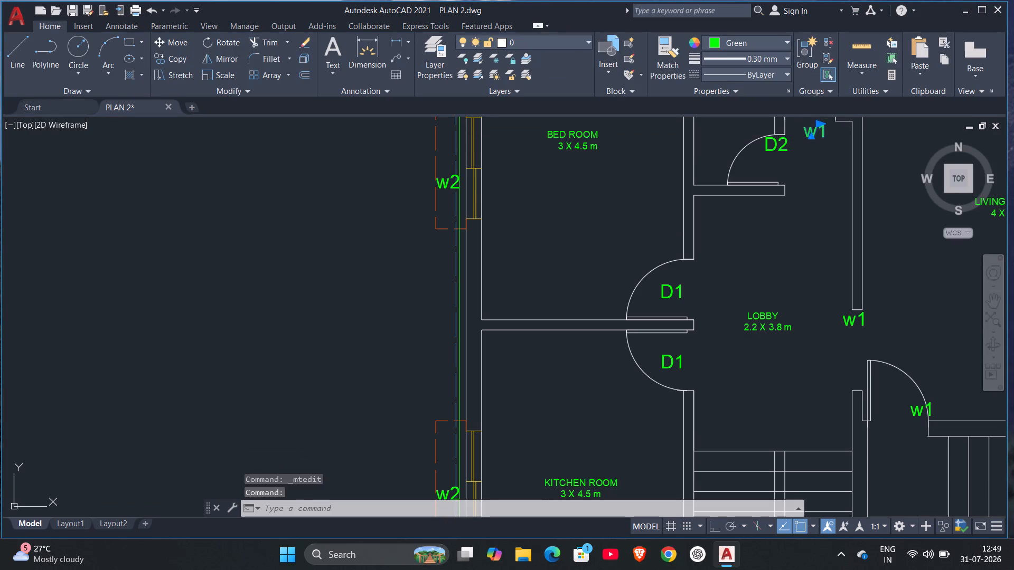
key(BackSpace)
key(BackSpace)
key(d)
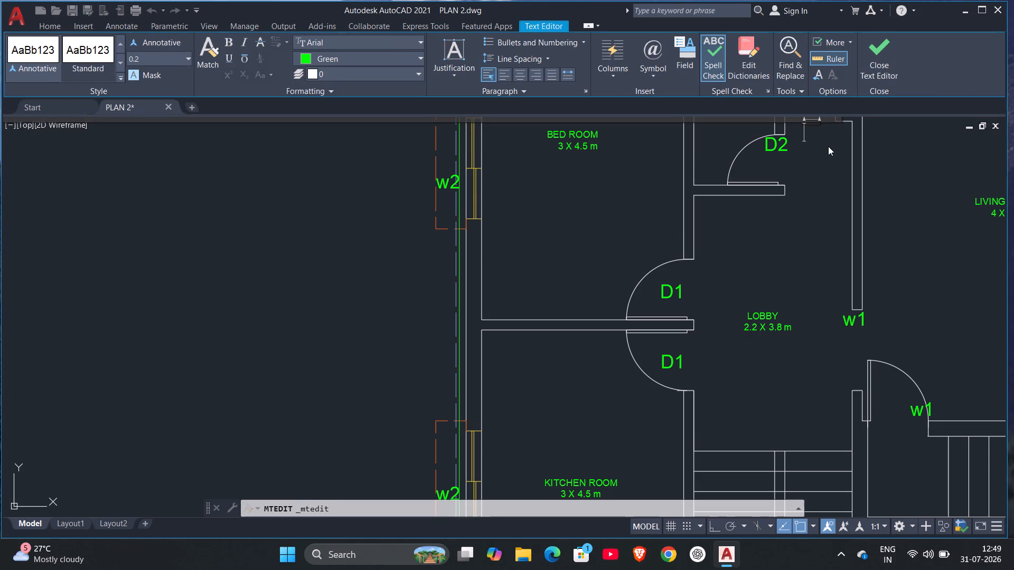
key(2)
click(840, 201)
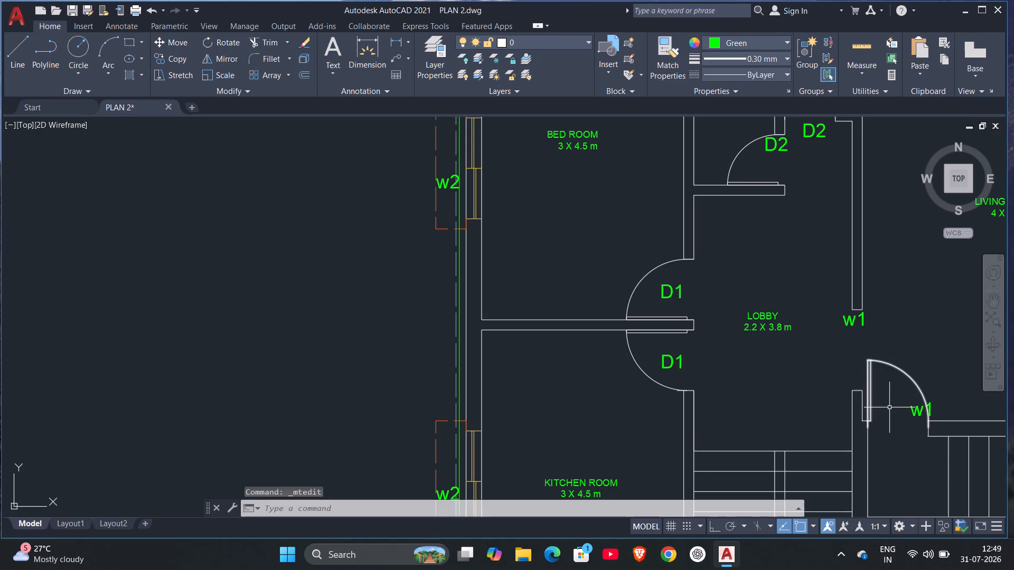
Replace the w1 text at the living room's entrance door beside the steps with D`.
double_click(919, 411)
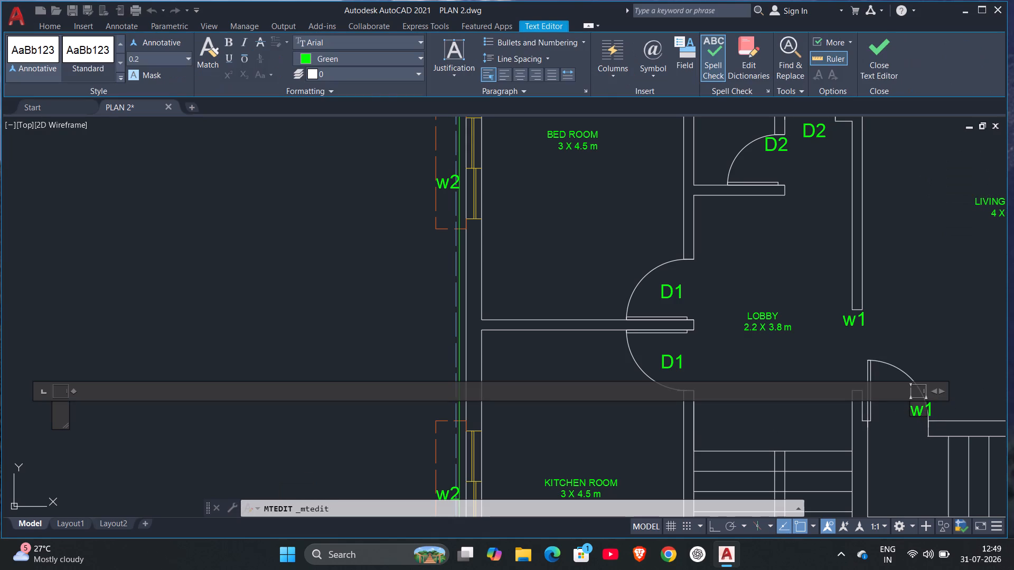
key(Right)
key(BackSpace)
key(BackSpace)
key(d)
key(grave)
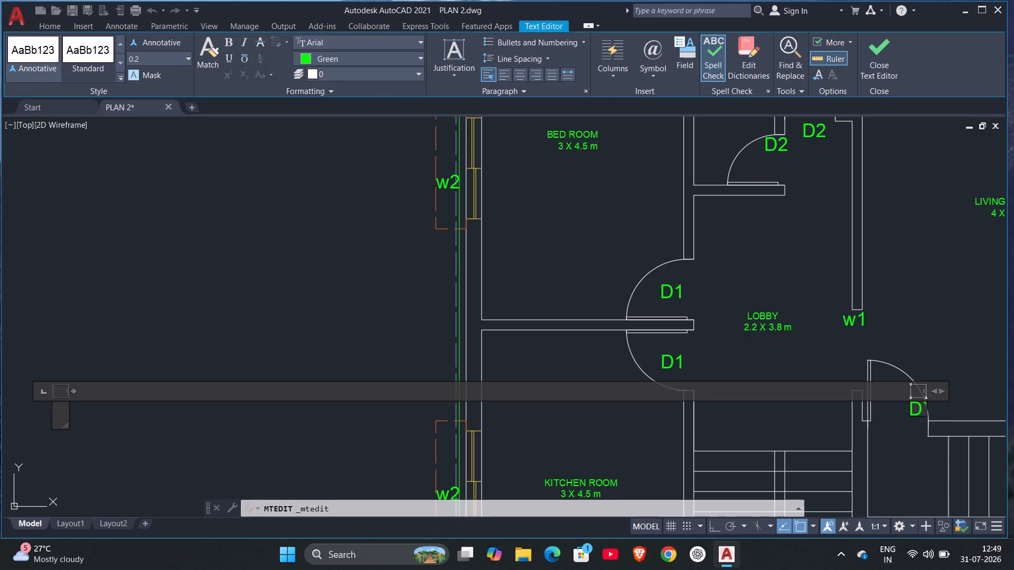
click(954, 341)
Move the D` tag inside the swing arc of the living room's entrance door.
click(914, 410)
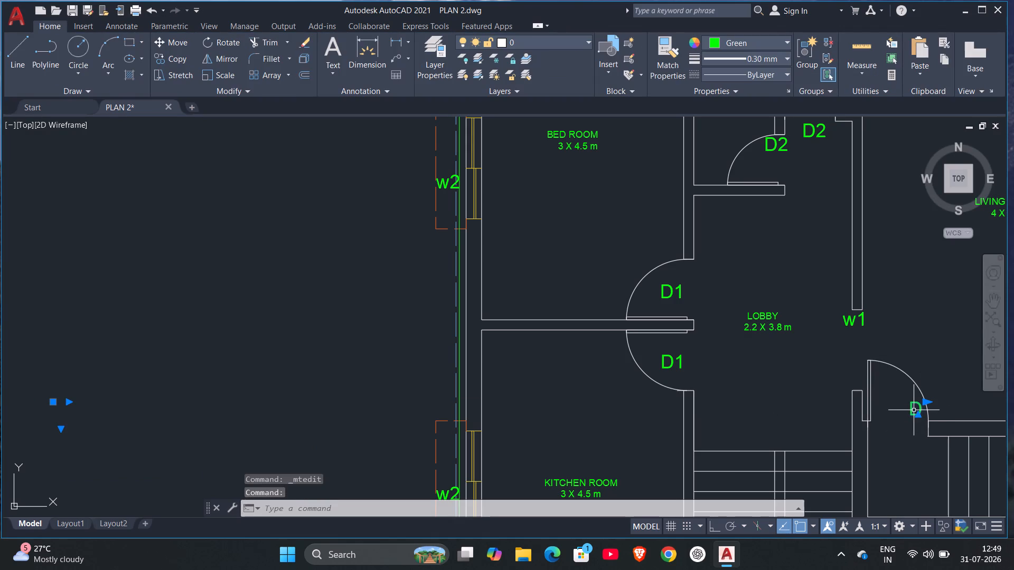
drag(910, 401, 882, 407)
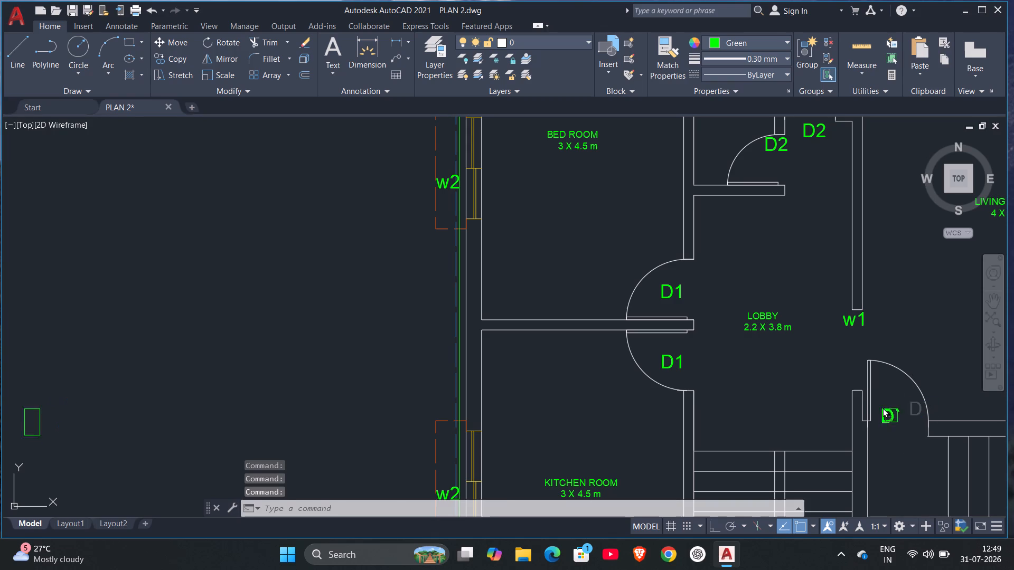
drag(882, 407, 883, 405)
drag(884, 404, 890, 397)
drag(893, 410, 894, 403)
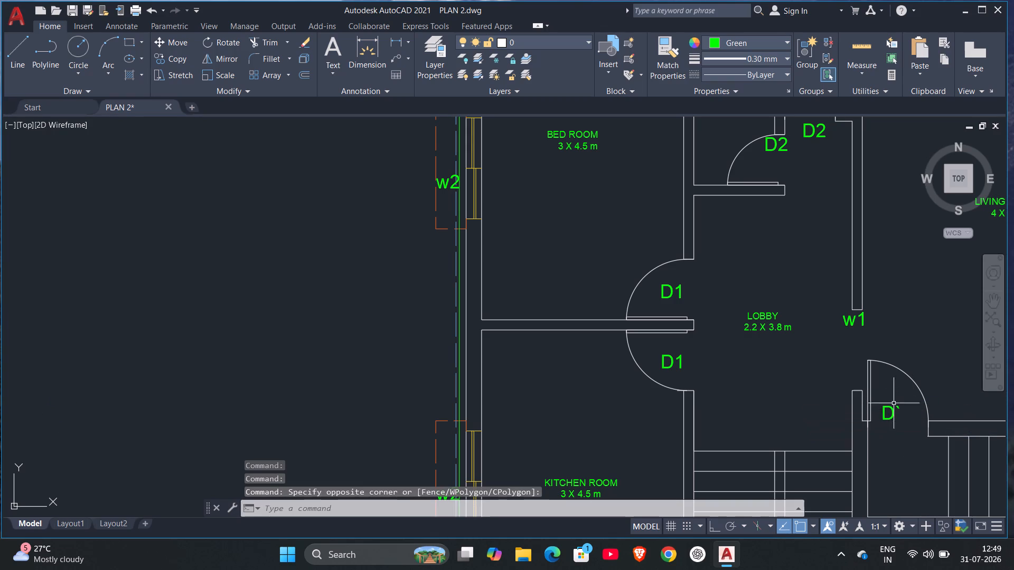
drag(894, 403, 895, 388)
Correct the D` text at the living room's entrance door to D1.
double_click(895, 422)
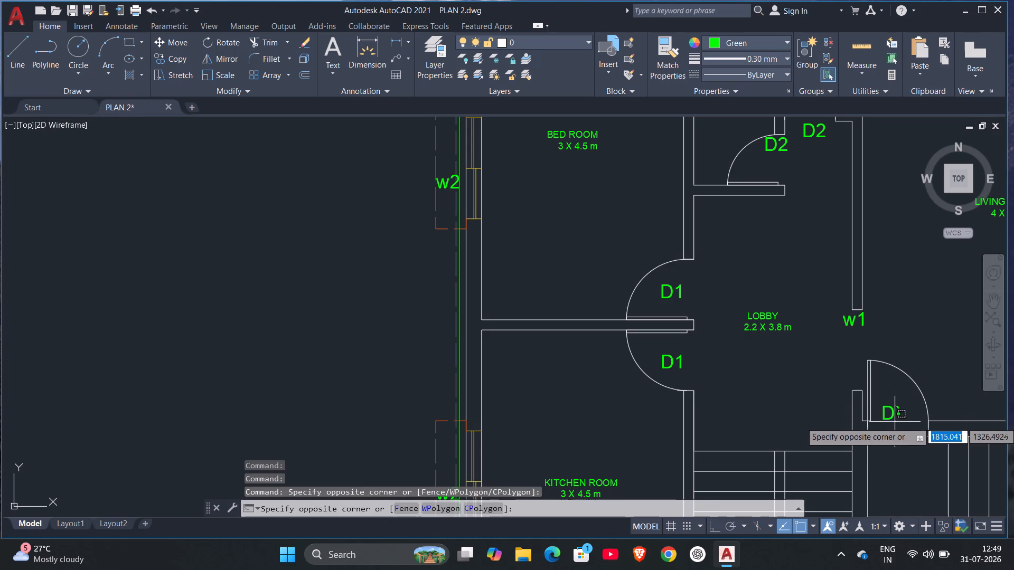
click(895, 407)
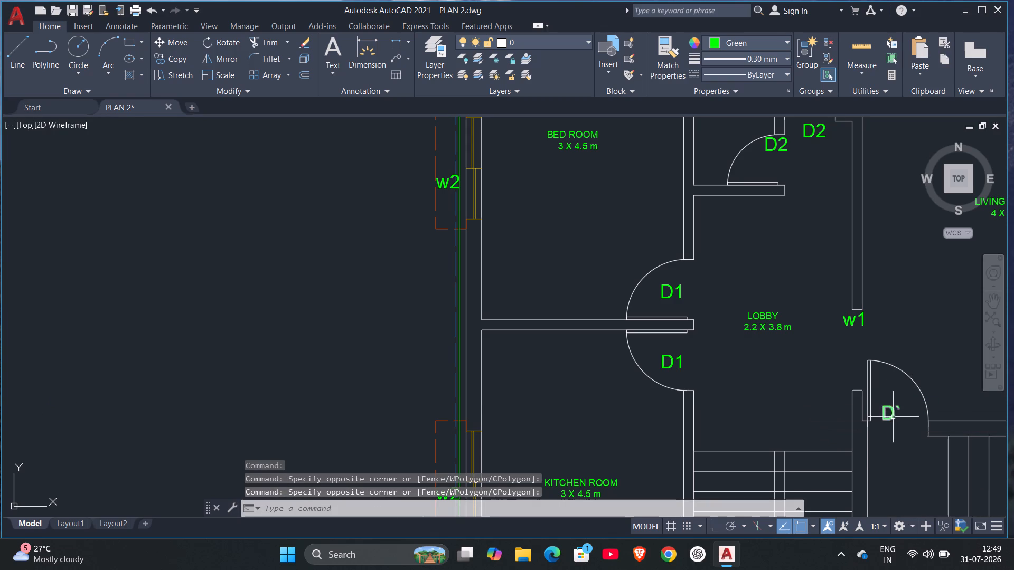
double_click(893, 417)
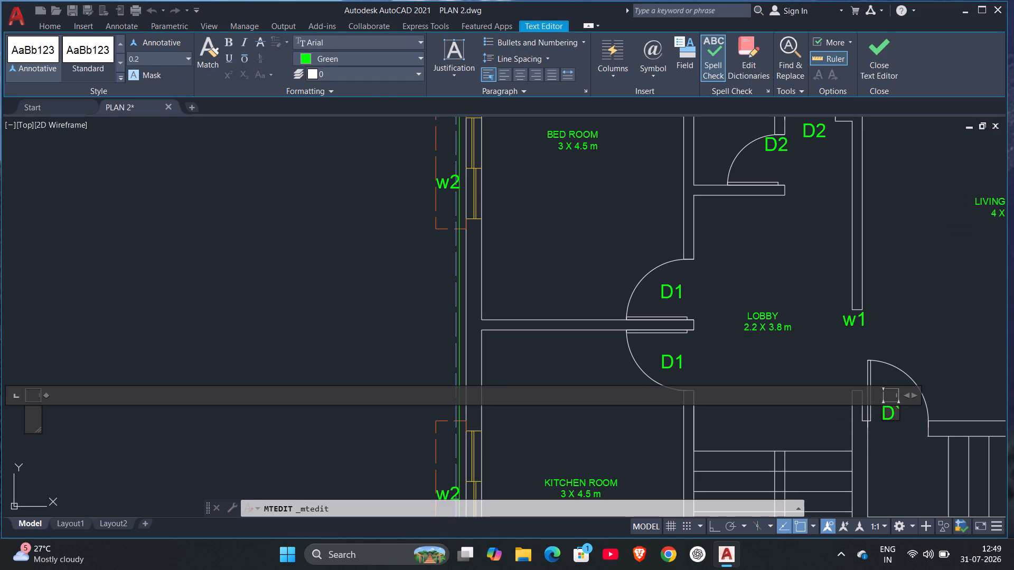
key(BackSpace)
key(Right)
key(BackSpace)
text(D1)
click(930, 346)
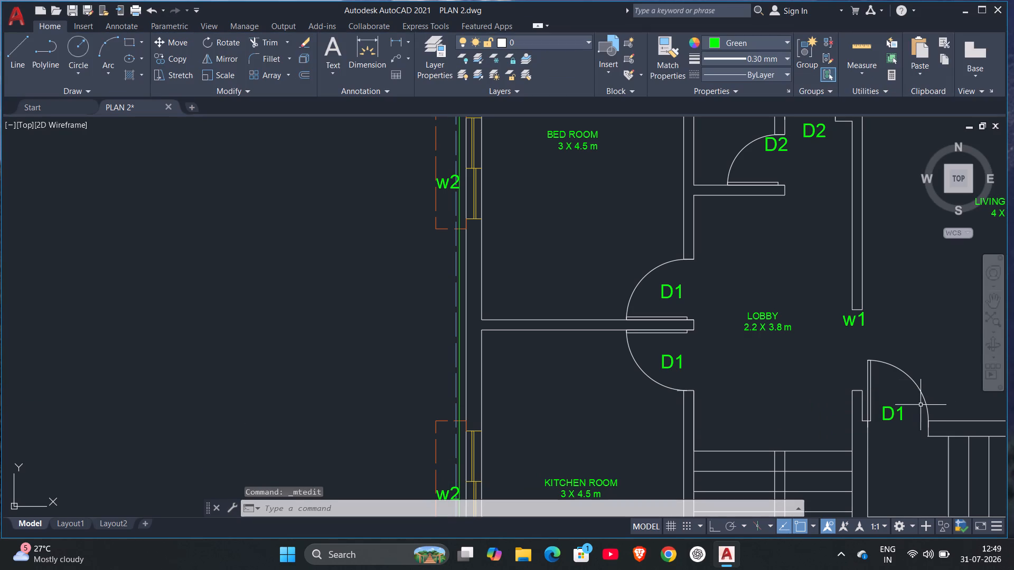
Reposition the D1 tag near the middle of the entrance door's swing arc.
drag(896, 414, 904, 405)
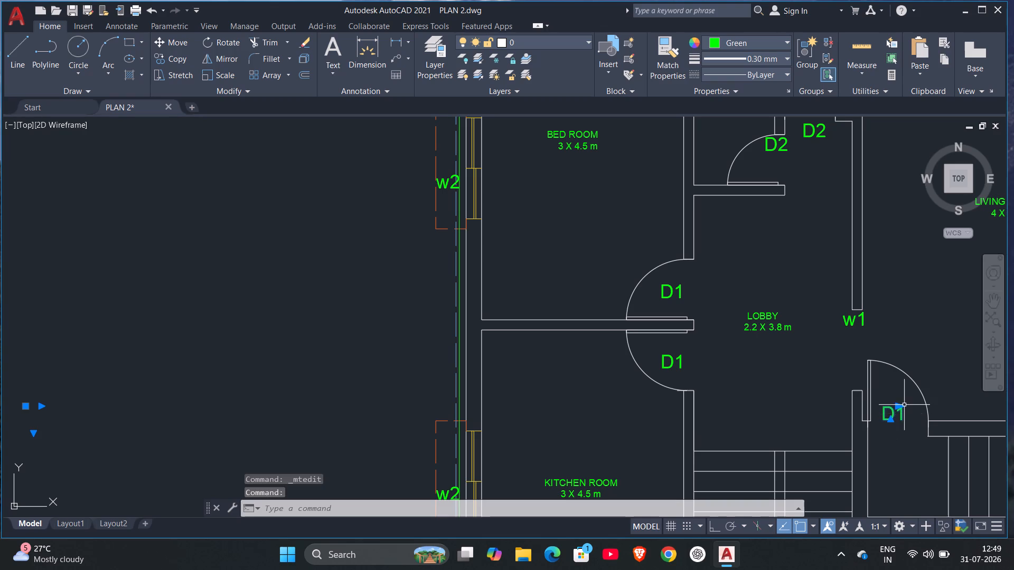
drag(904, 405, 901, 407)
drag(886, 408, 893, 402)
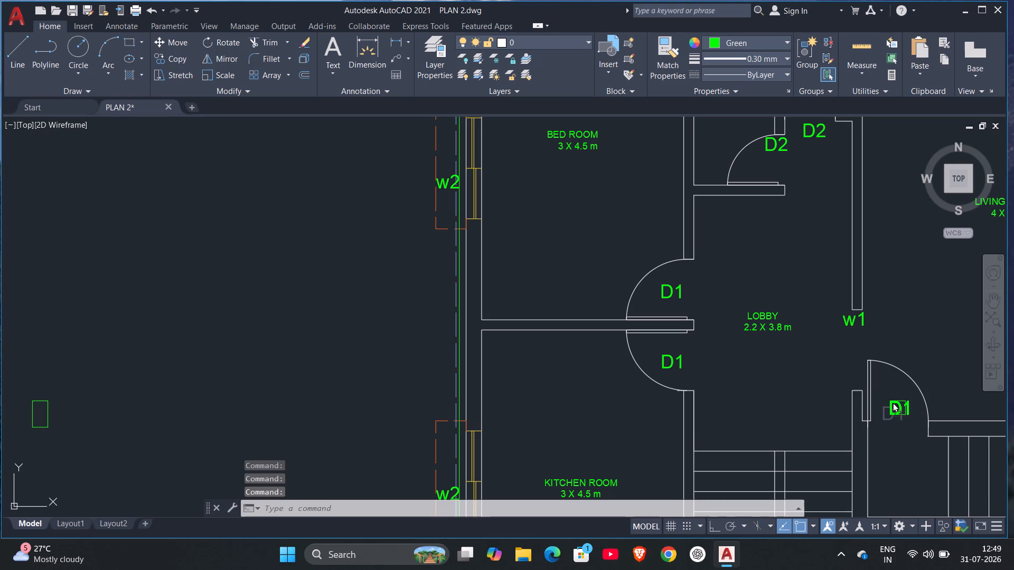
drag(893, 402, 888, 402)
drag(888, 403, 903, 395)
drag(888, 404, 897, 397)
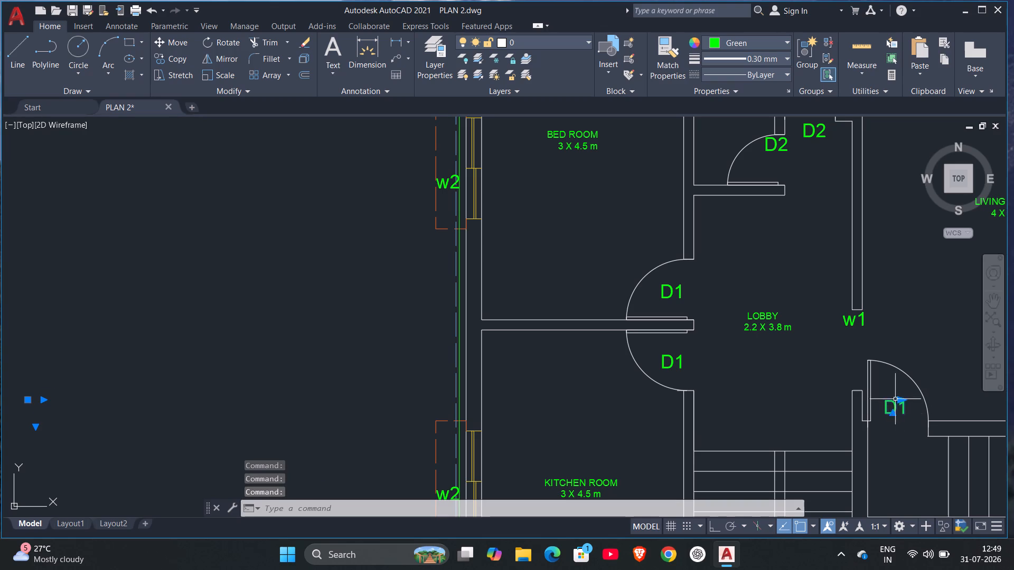
drag(897, 397, 894, 405)
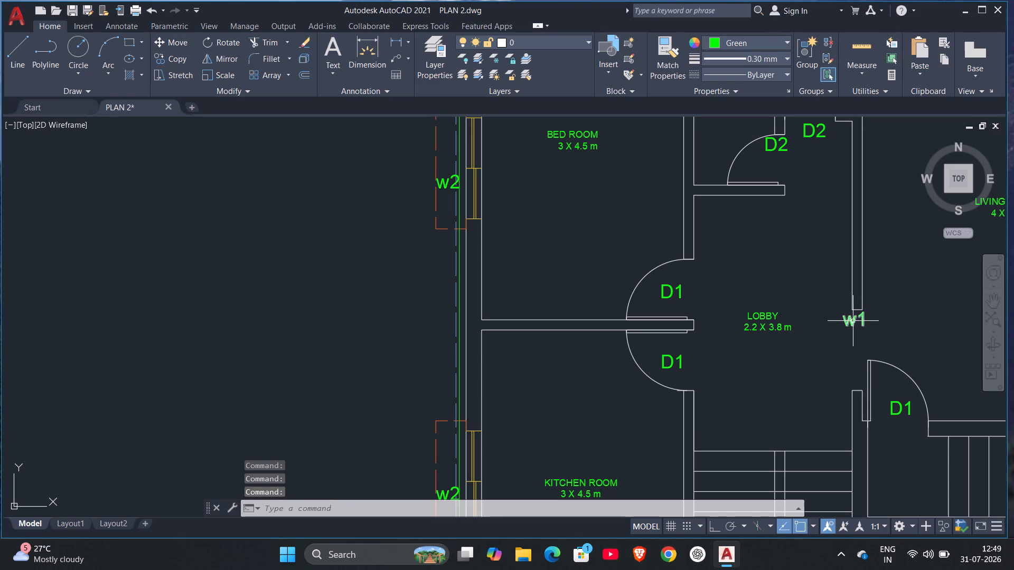
Move the w1 tag down into the wall opening between the lobby and the living room.
drag(853, 321, 861, 345)
drag(847, 319, 851, 321)
drag(851, 321, 855, 337)
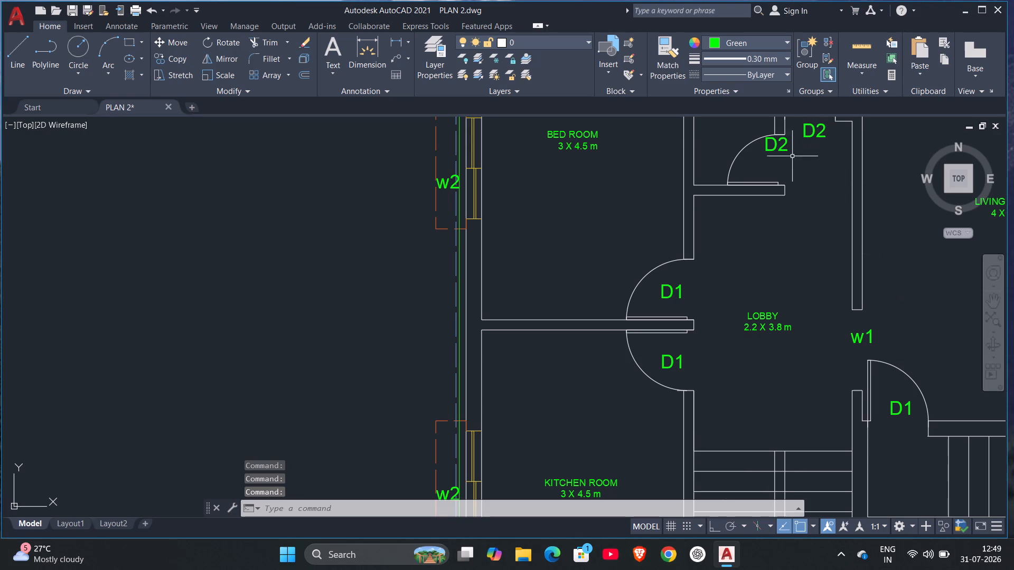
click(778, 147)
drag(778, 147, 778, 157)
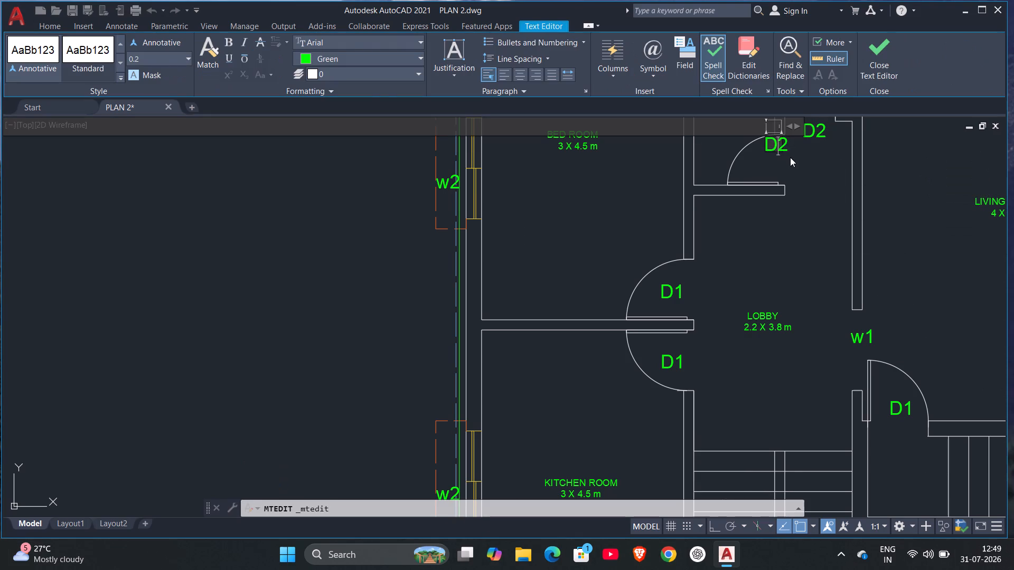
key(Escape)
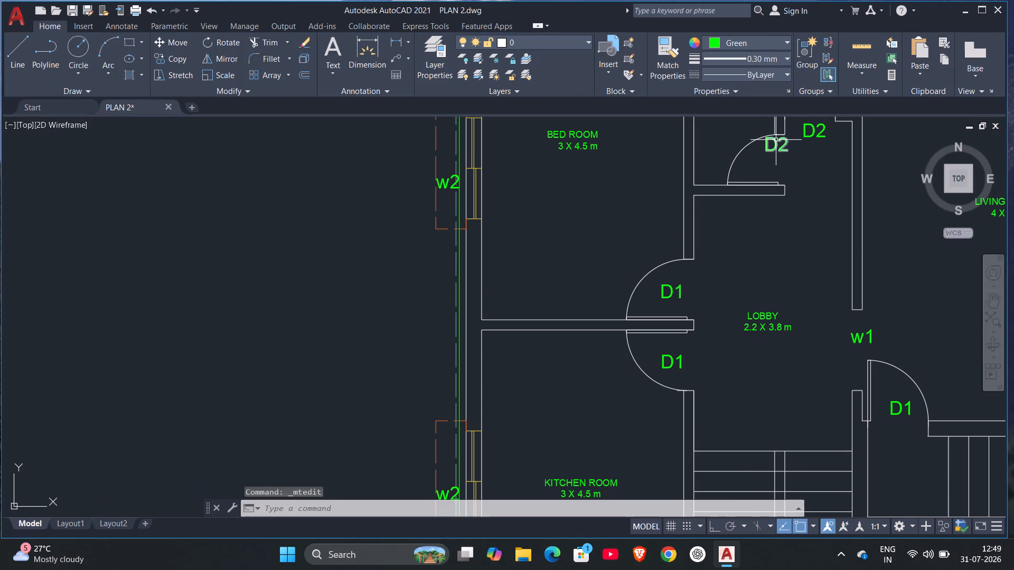
Move the D2 tag at the small room's door down inside the door's swing arc.
drag(776, 141, 778, 165)
drag(771, 142, 774, 160)
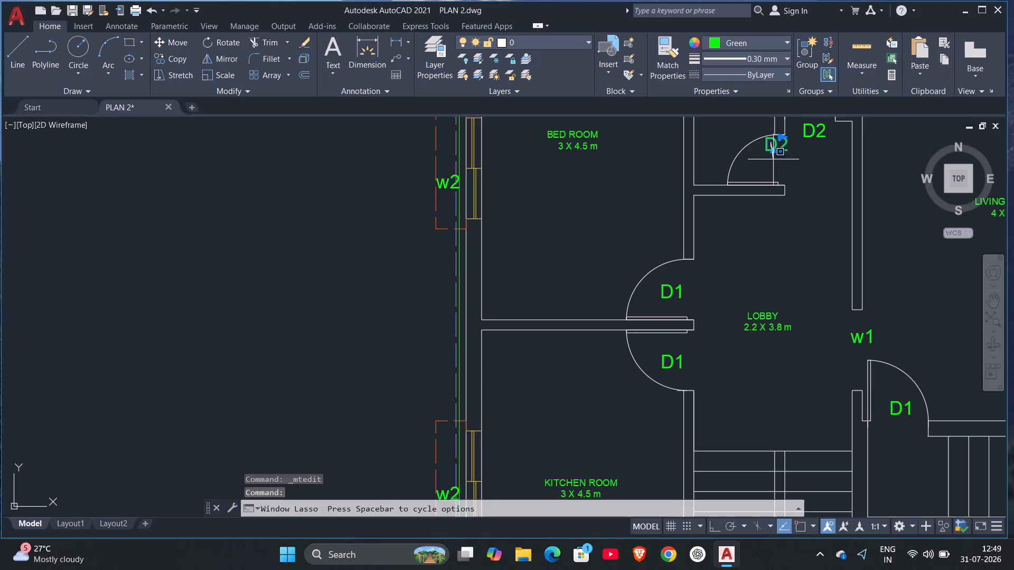
drag(774, 160, 774, 162)
drag(767, 141, 769, 156)
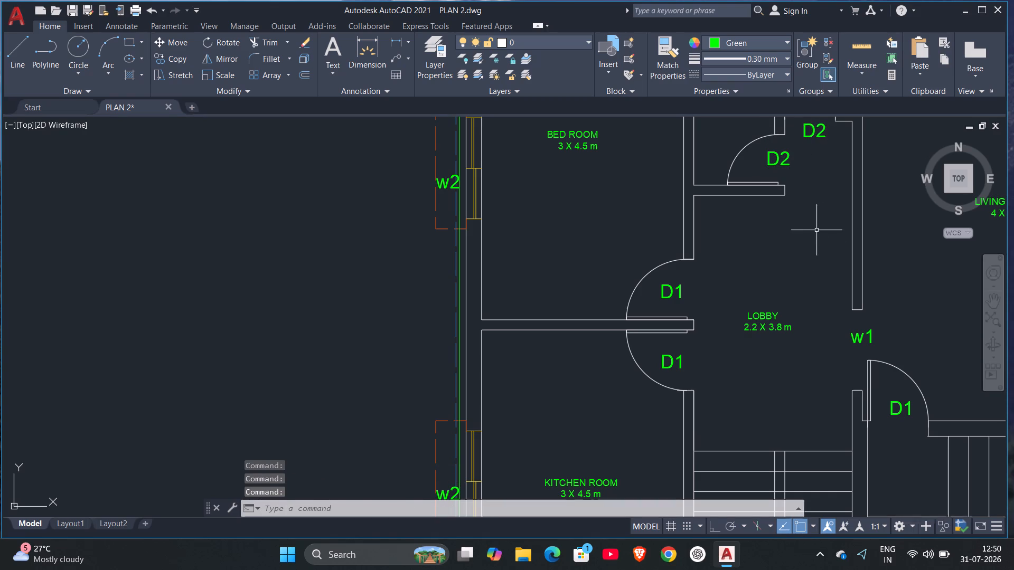
Change the w1 text at the opening between the lobby and the living room to OP.
scroll(837, 306, down, 2)
middle_drag(842, 337, 818, 328)
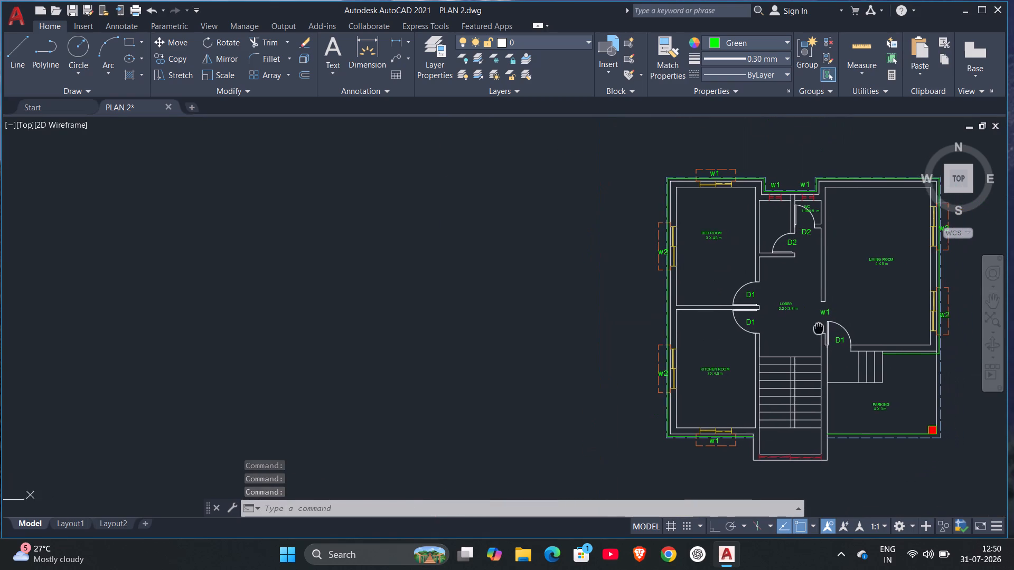
middle_drag(818, 328, 782, 322)
scroll(781, 311, up, 2)
scroll(781, 310, down, 2)
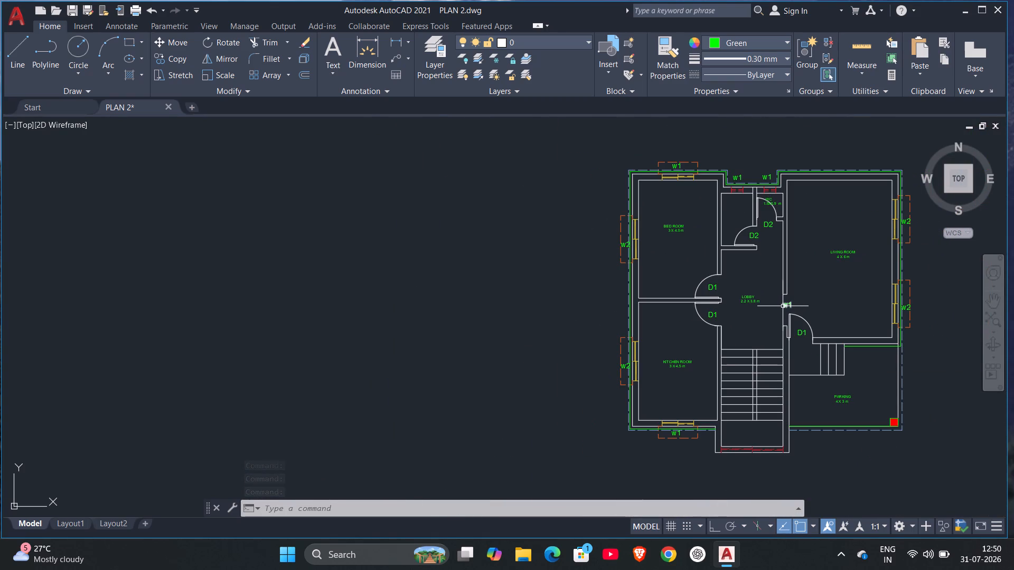
scroll(786, 303, up, 3)
scroll(787, 300, down, 1)
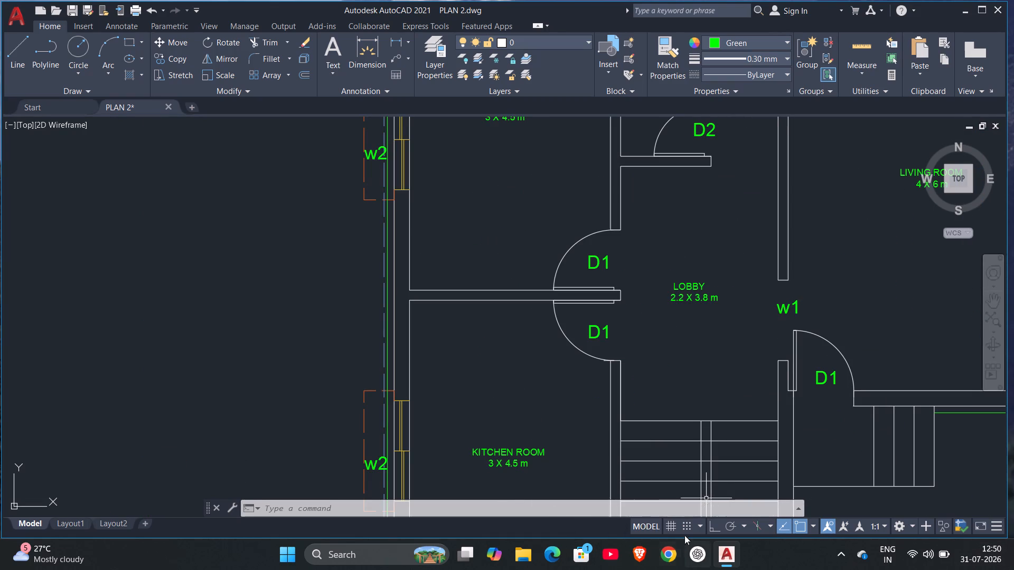
drag(790, 299, 792, 305)
triple_click(791, 303)
click(794, 306)
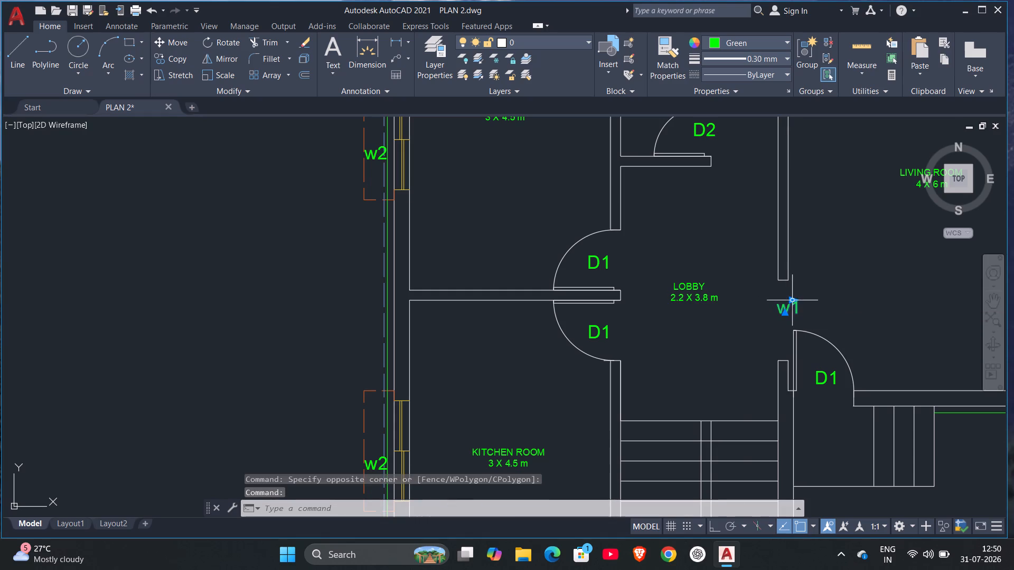
double_click(805, 310)
double_click(788, 315)
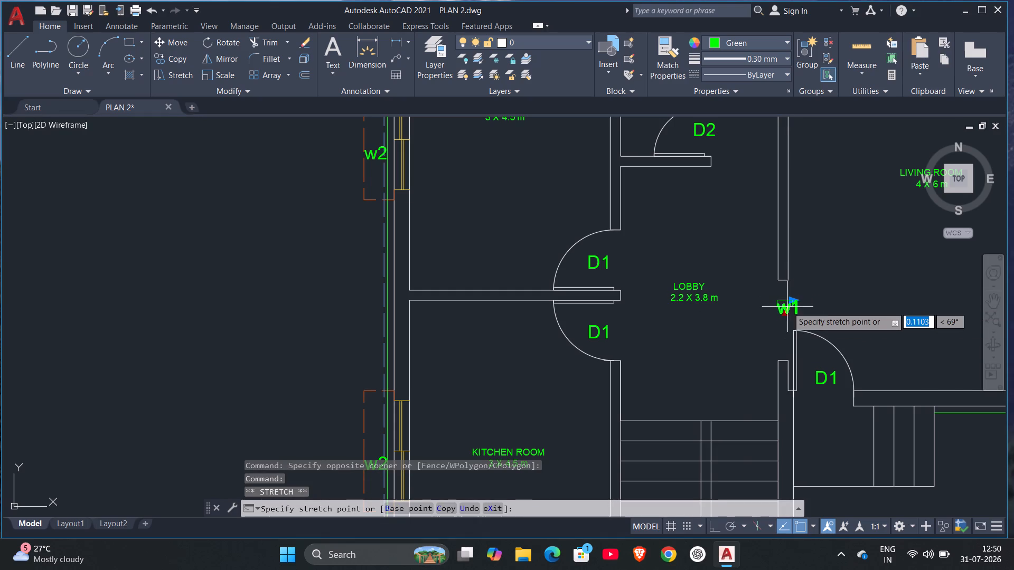
triple_click(795, 310)
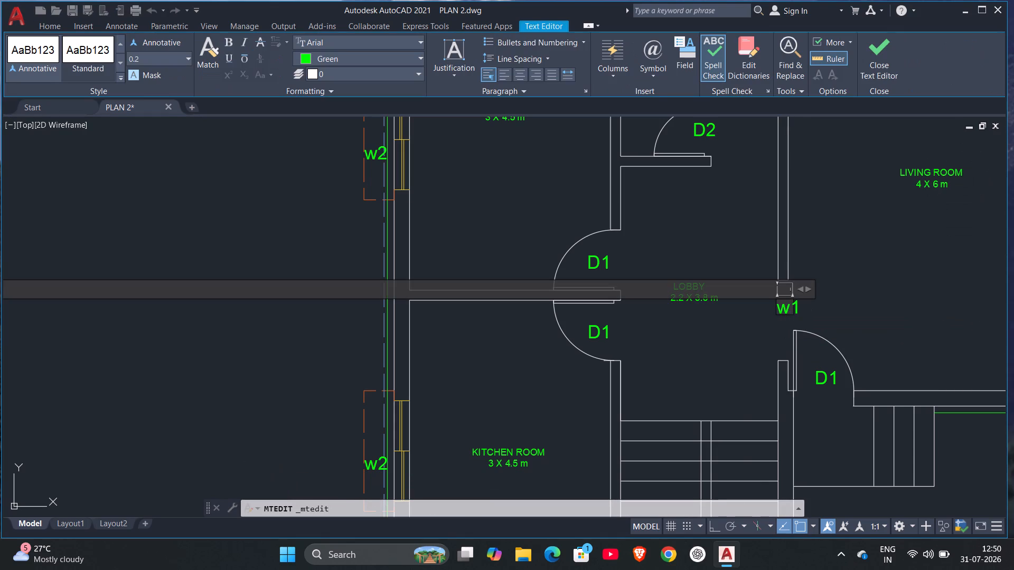
key(BackSpace)
key(BackSpace)
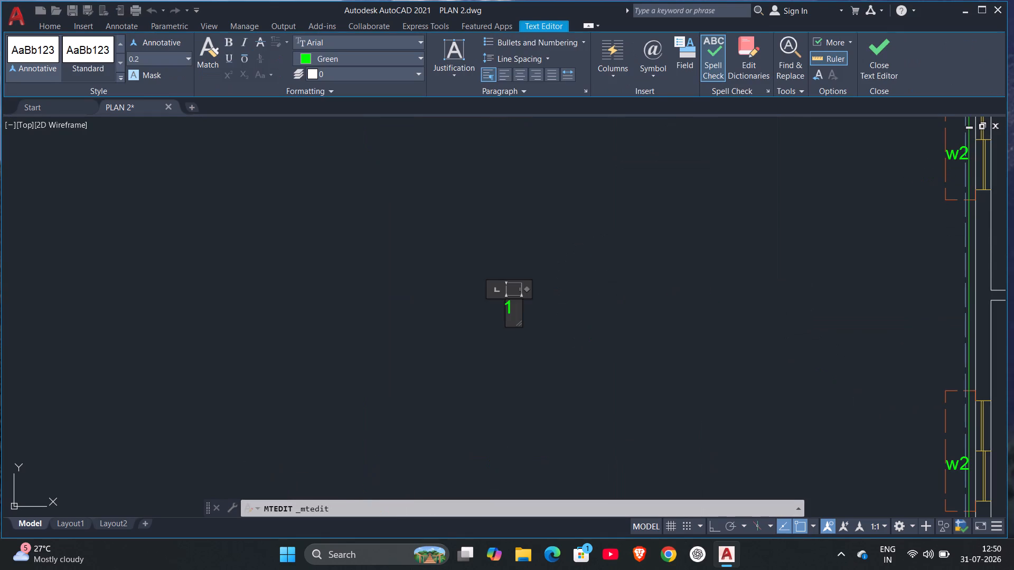
key(Right)
key(BackSpace)
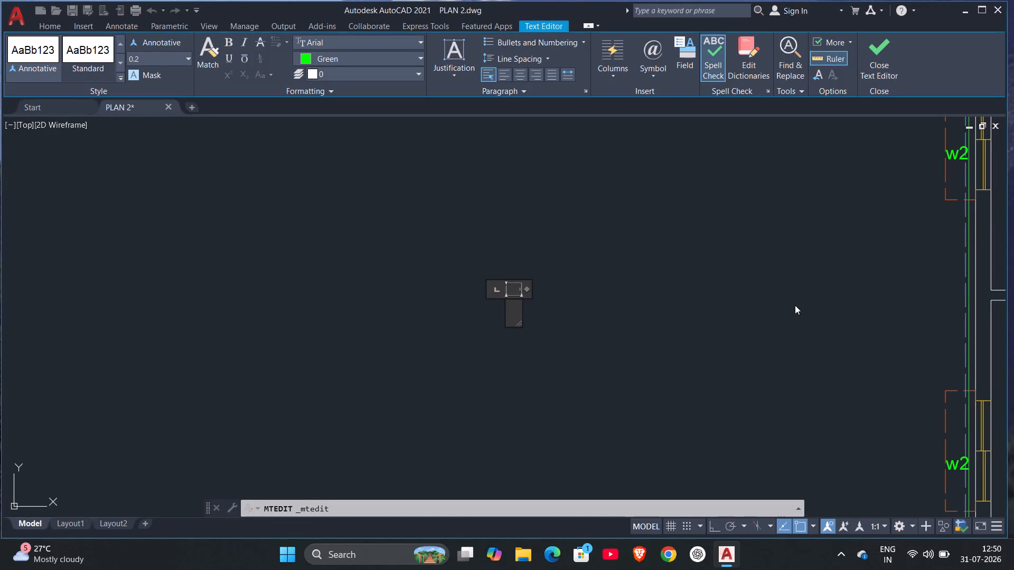
text(OP)
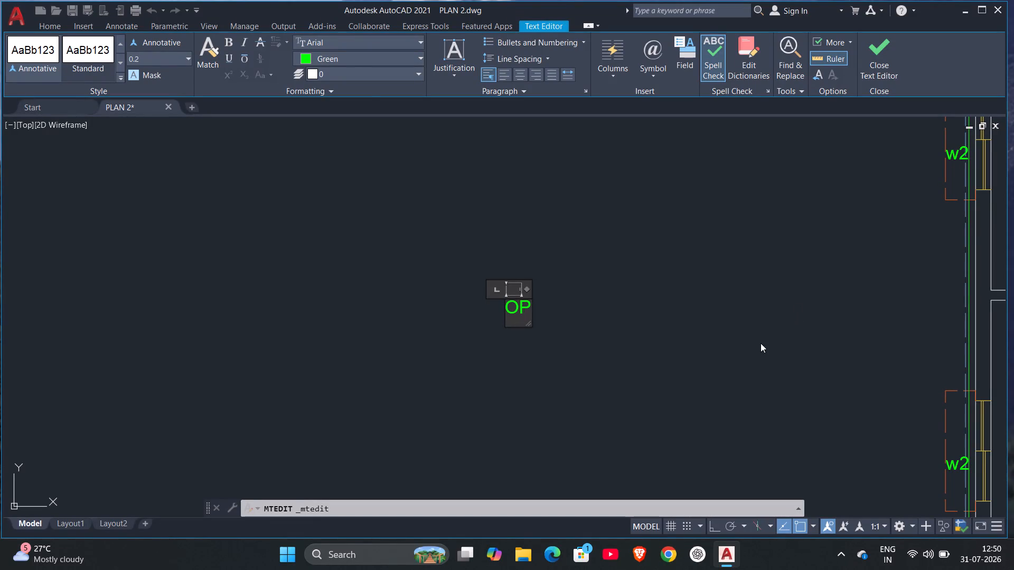
click(759, 343)
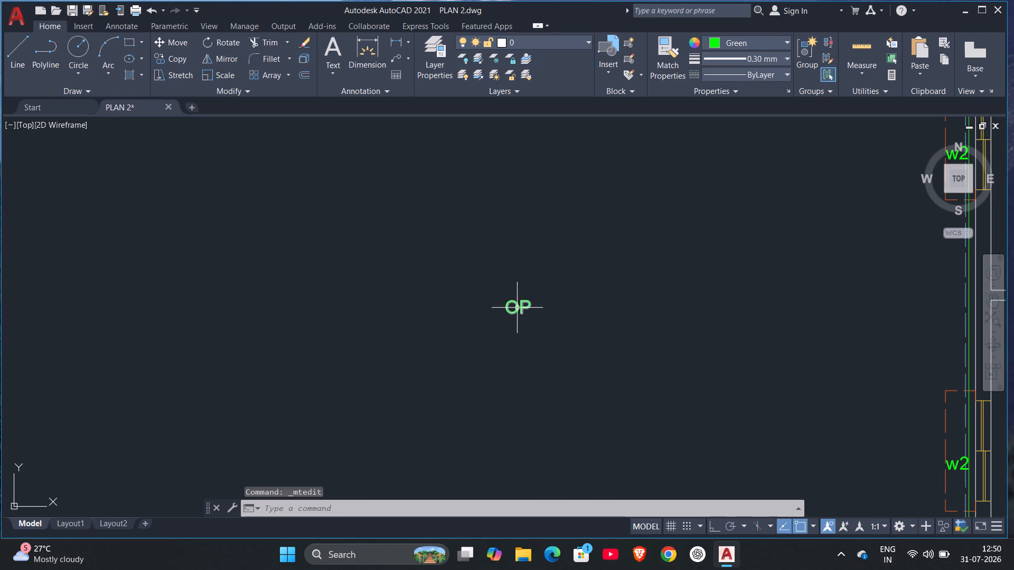
Move the stray OP tag from the empty area beside the plan to the opening between the lobby and the living room.
drag(515, 307, 633, 293)
drag(512, 308, 602, 292)
drag(517, 306, 593, 297)
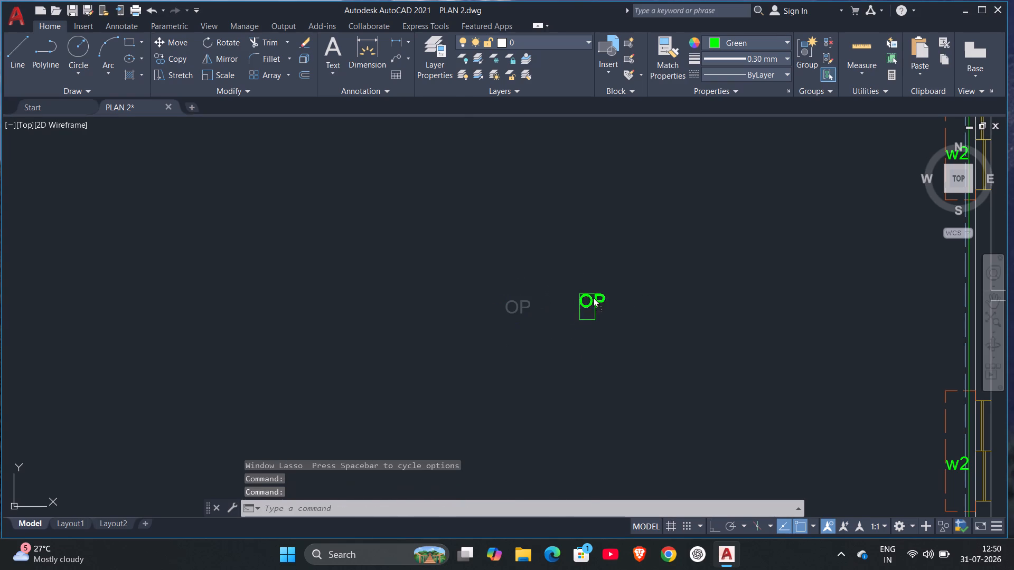
drag(593, 297, 650, 319)
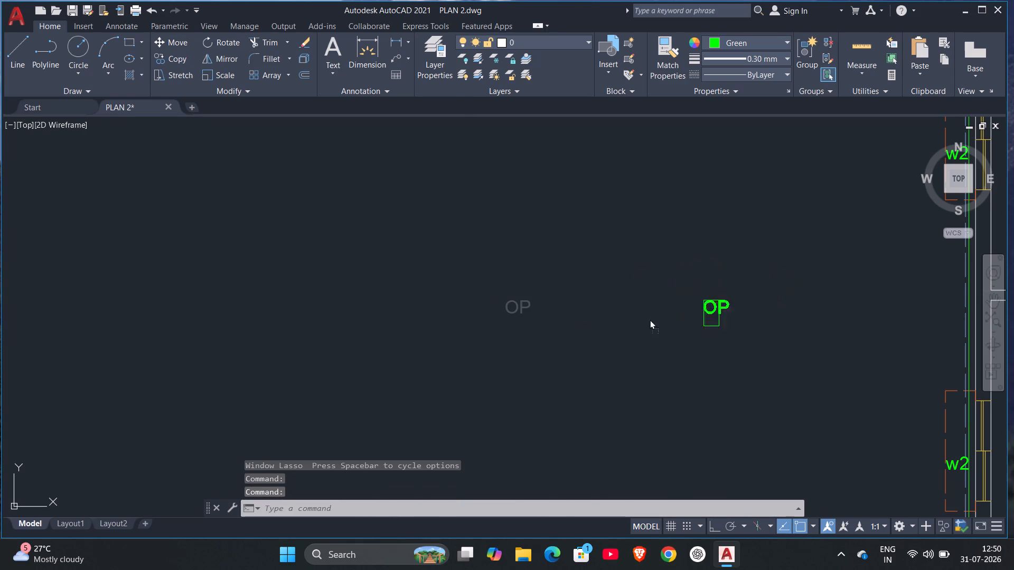
drag(650, 319, 632, 325)
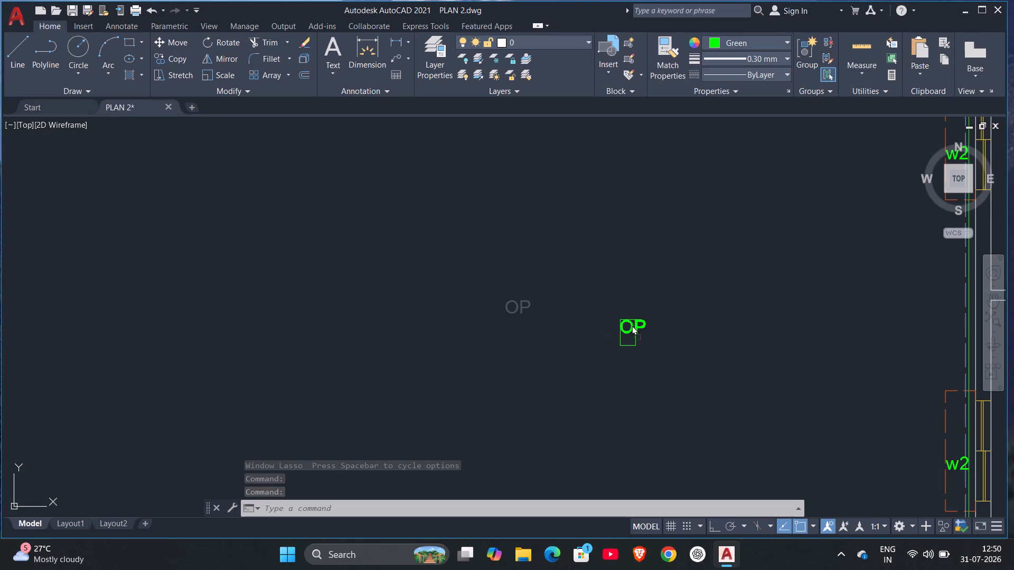
drag(632, 325, 631, 325)
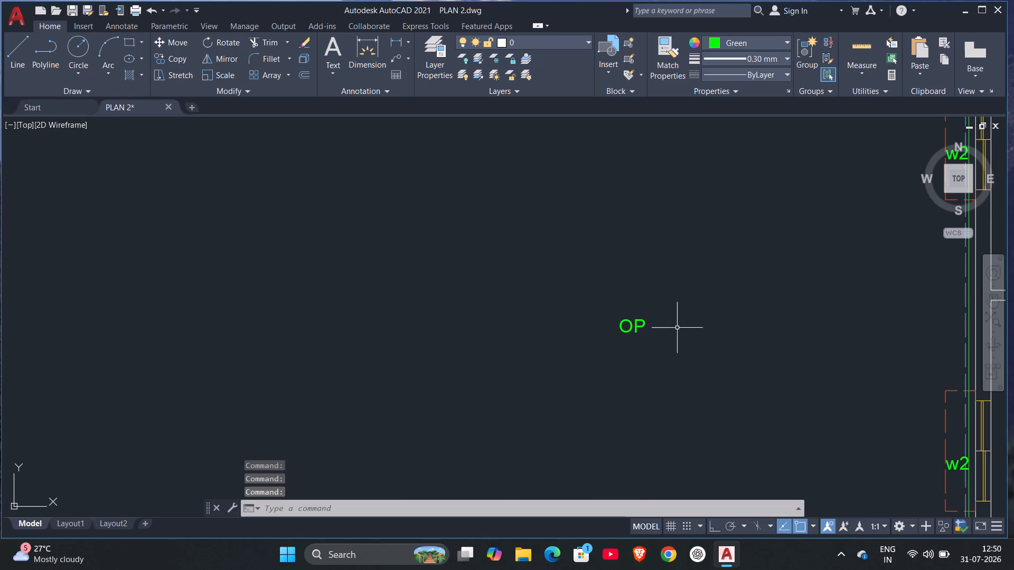
scroll(682, 350, down, 3)
middle_drag(713, 361, 467, 355)
drag(420, 339, 455, 330)
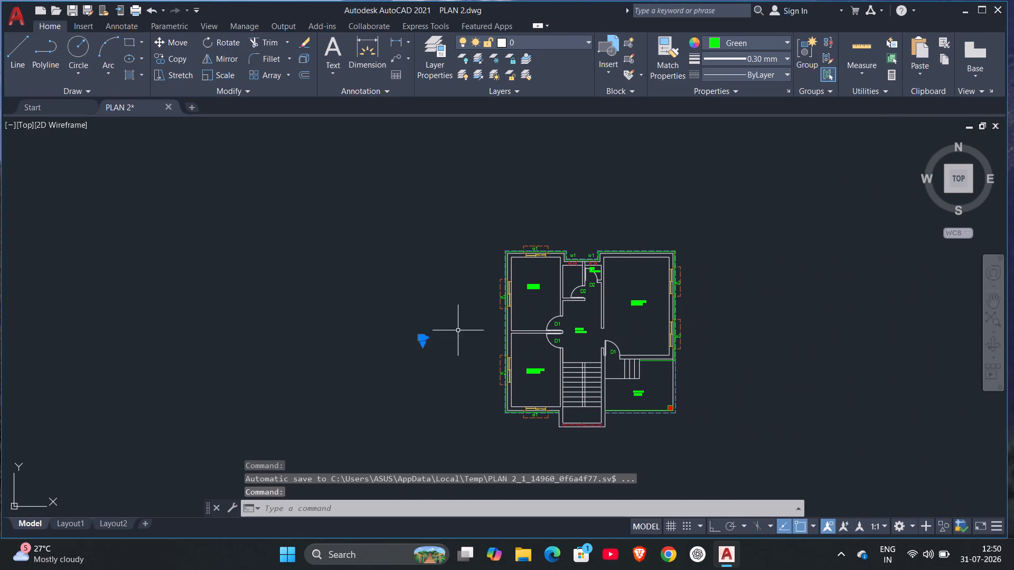
drag(422, 338, 608, 328)
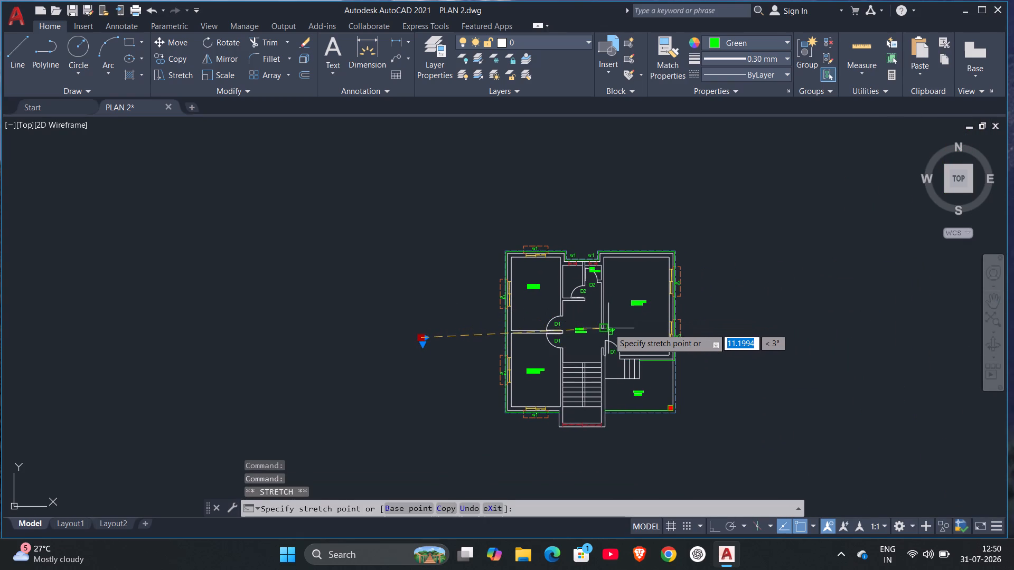
drag(608, 328, 599, 335)
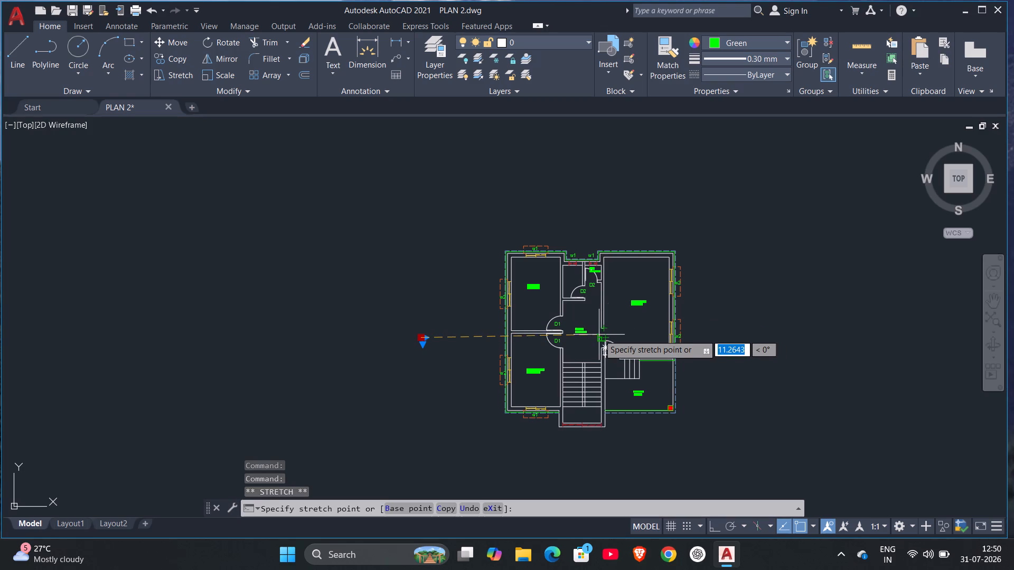
drag(599, 335, 599, 333)
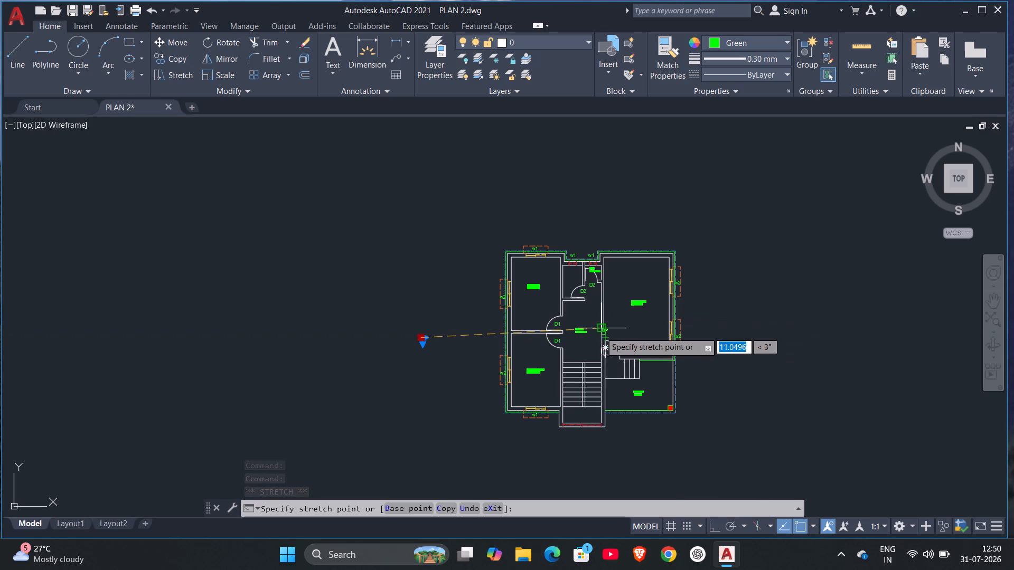
click(599, 335)
Shift the OP tag slightly up to centre it in the wall opening, clear of the entrance door's leaf.
scroll(560, 349, up, 4)
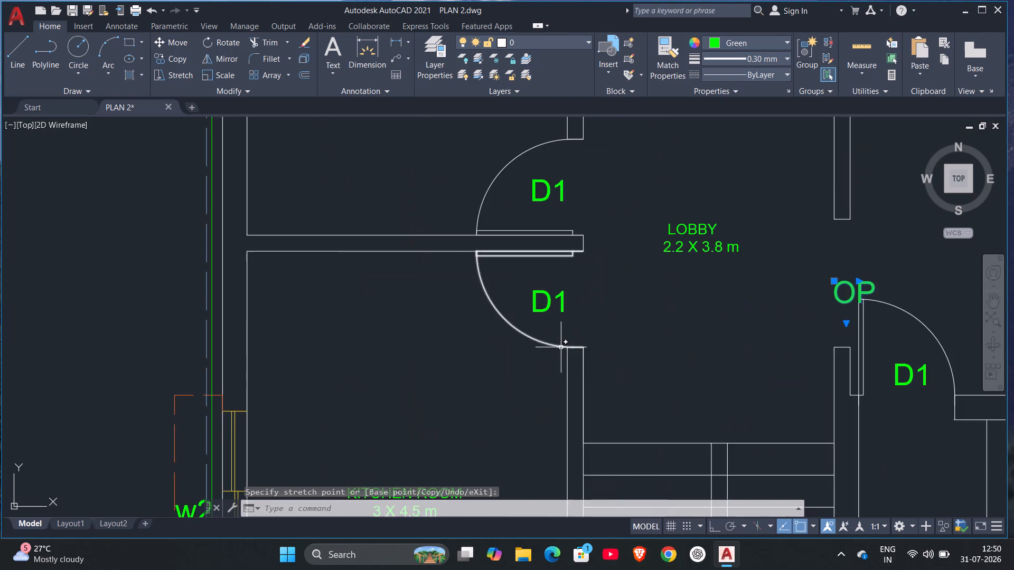
scroll(561, 344, up, 1)
scroll(742, 317, down, 2)
middle_drag(788, 299, 594, 369)
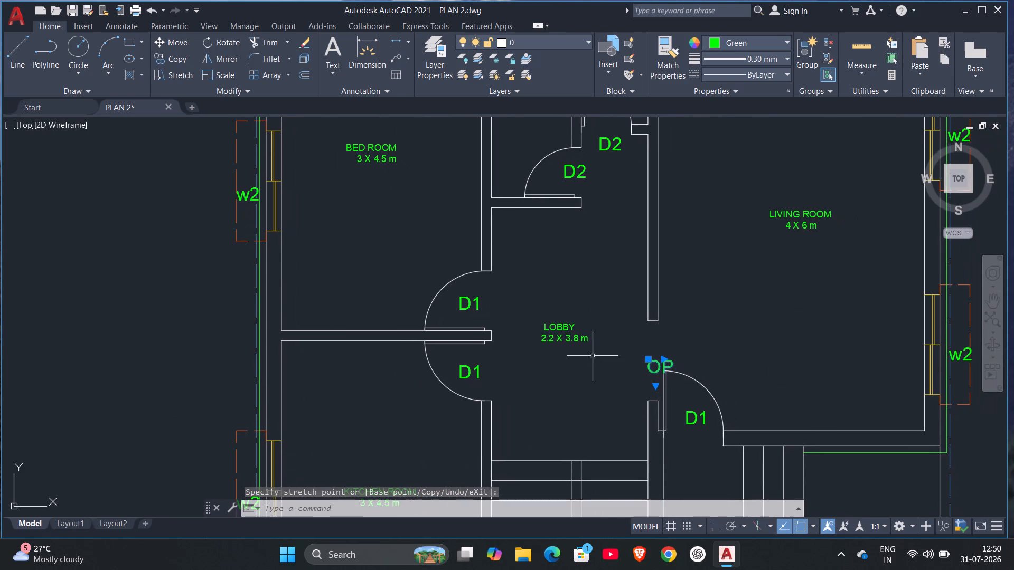
drag(646, 359, 641, 341)
click(641, 341)
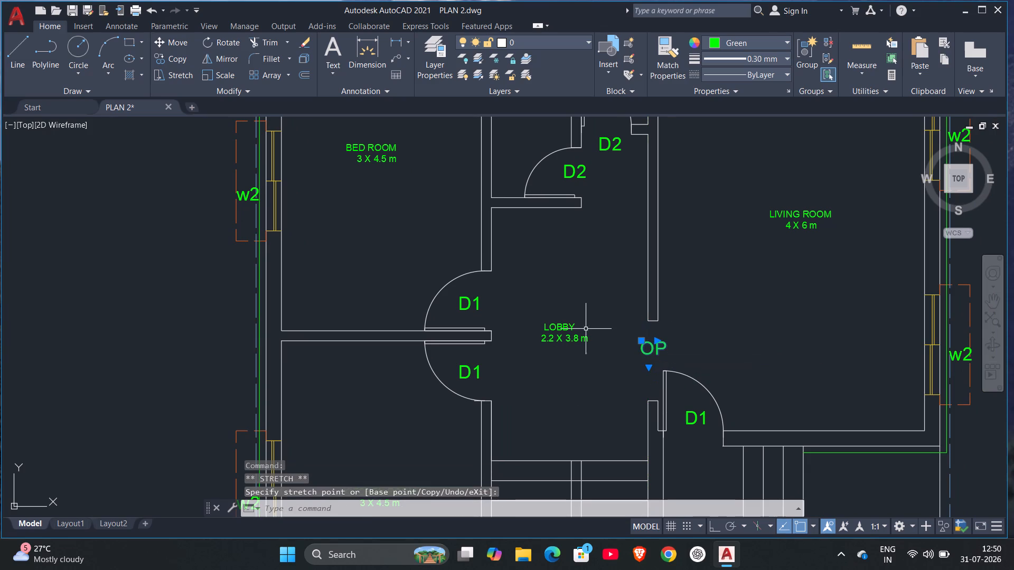
click(590, 315)
key(Tab)
click(585, 291)
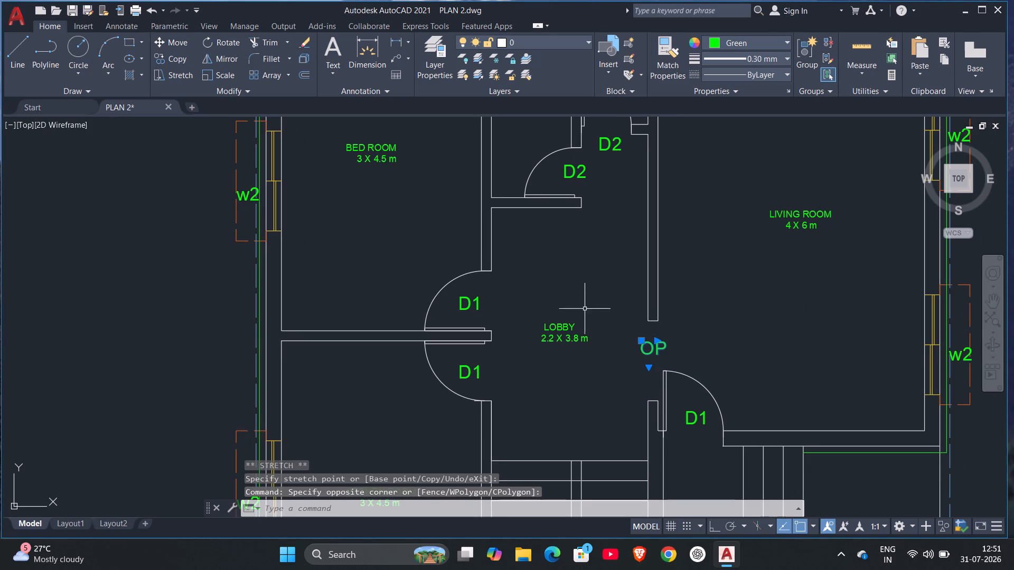
double_click(747, 359)
key(grave)
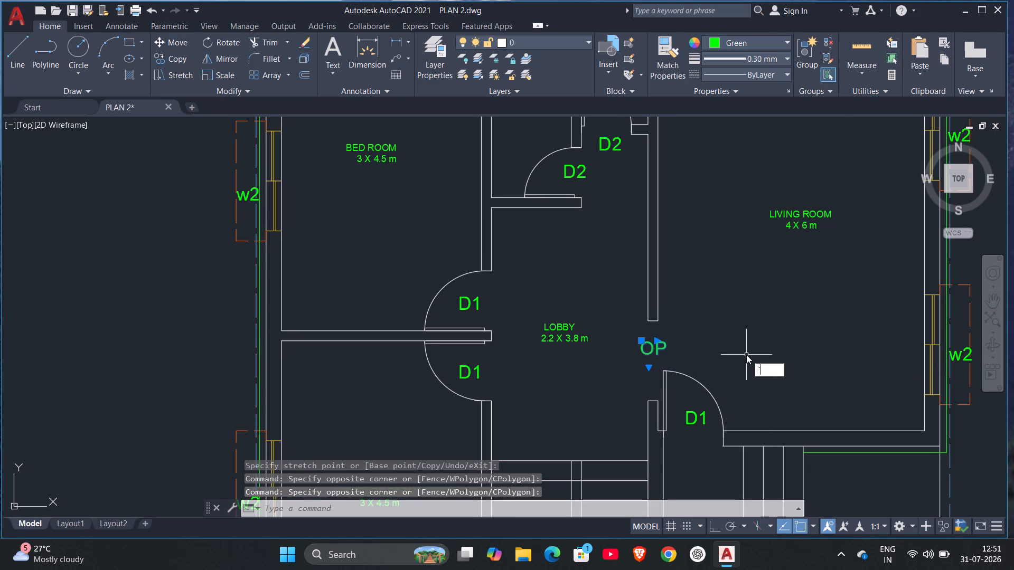
key(Escape)
scroll(745, 366, down, 2)
middle_drag(745, 366, 689, 306)
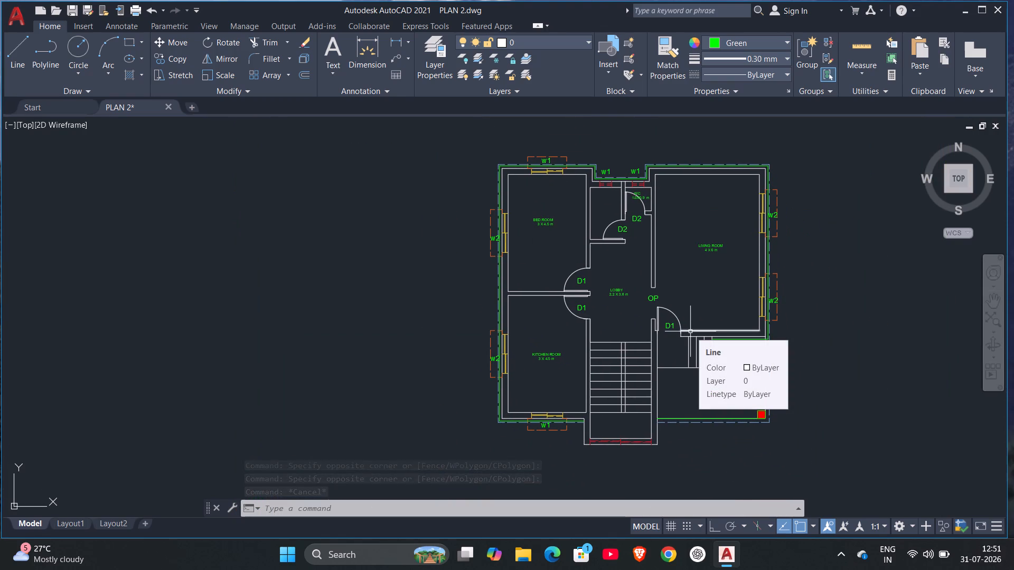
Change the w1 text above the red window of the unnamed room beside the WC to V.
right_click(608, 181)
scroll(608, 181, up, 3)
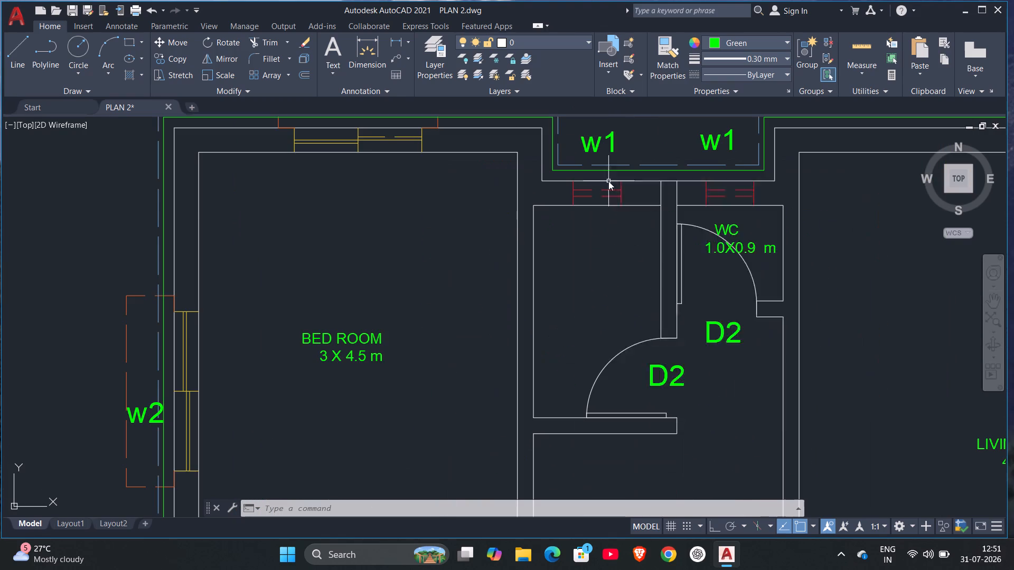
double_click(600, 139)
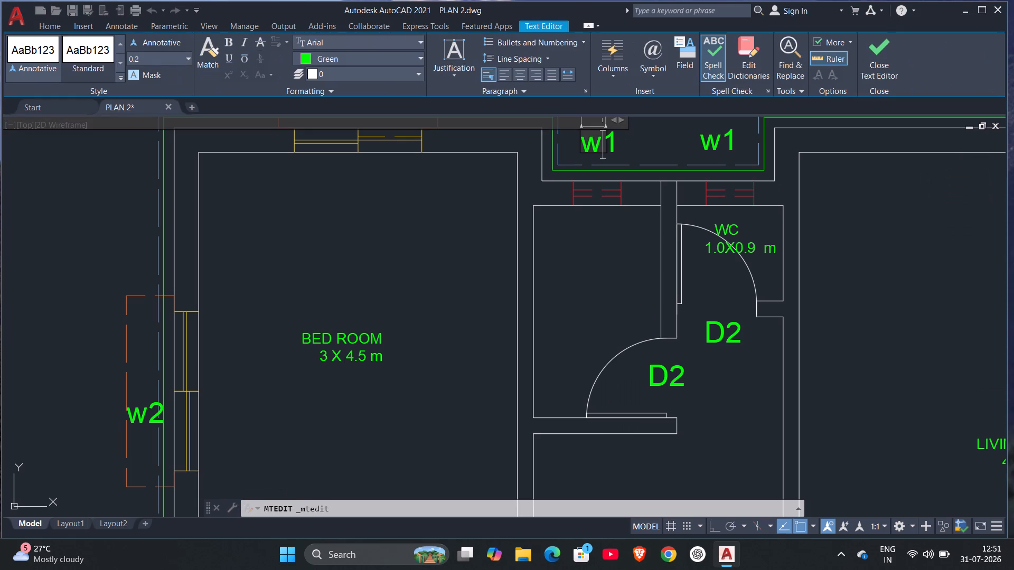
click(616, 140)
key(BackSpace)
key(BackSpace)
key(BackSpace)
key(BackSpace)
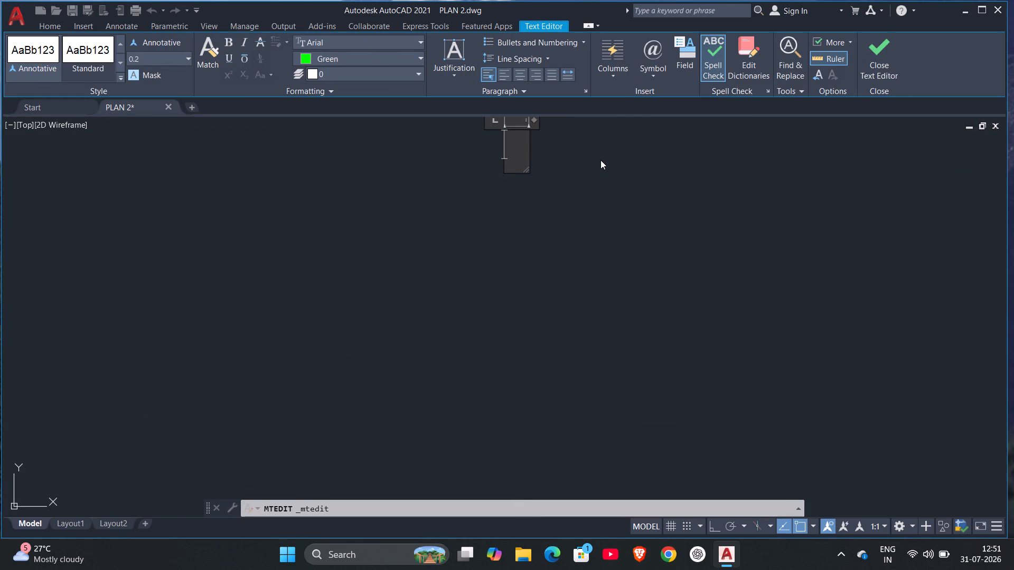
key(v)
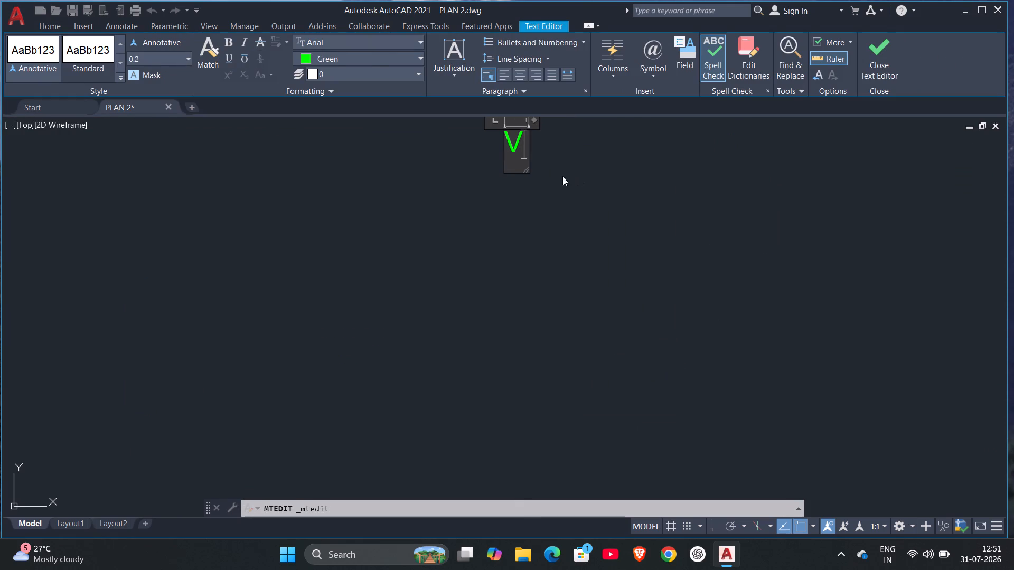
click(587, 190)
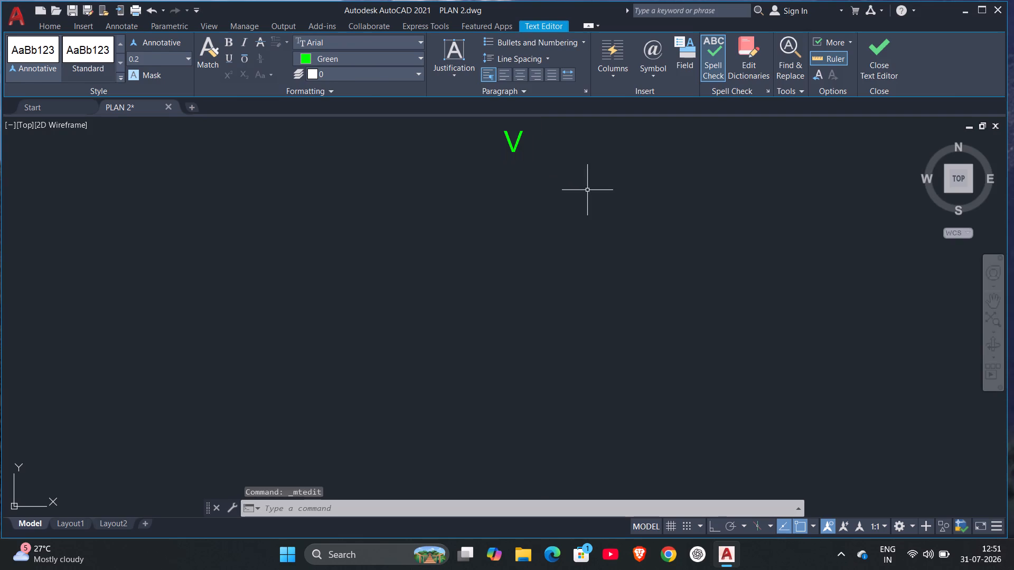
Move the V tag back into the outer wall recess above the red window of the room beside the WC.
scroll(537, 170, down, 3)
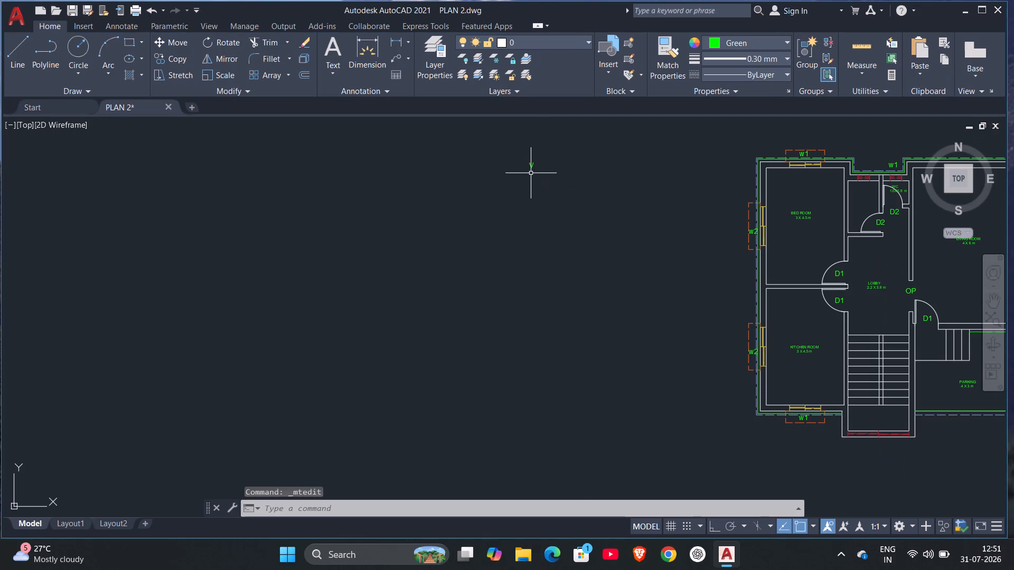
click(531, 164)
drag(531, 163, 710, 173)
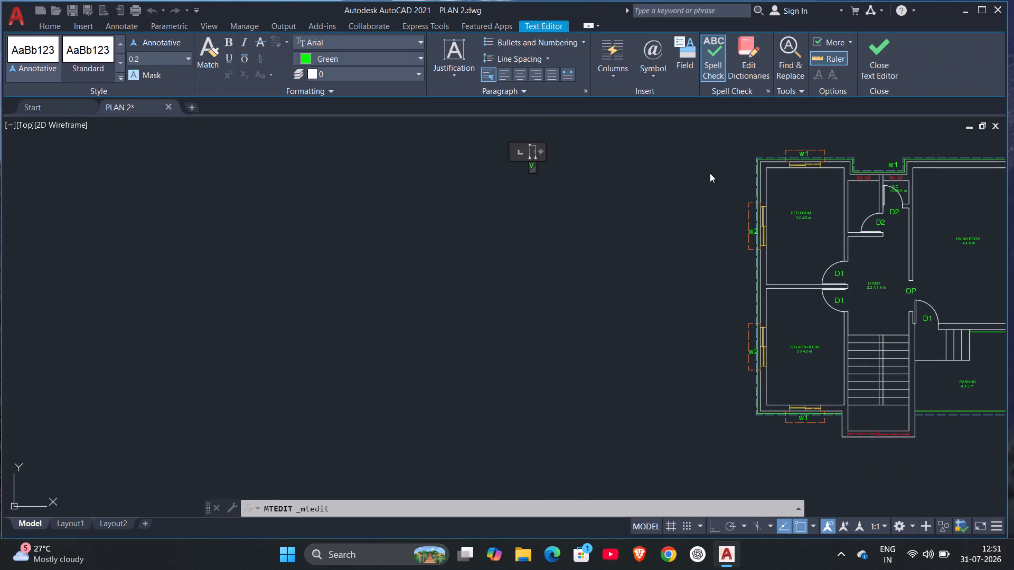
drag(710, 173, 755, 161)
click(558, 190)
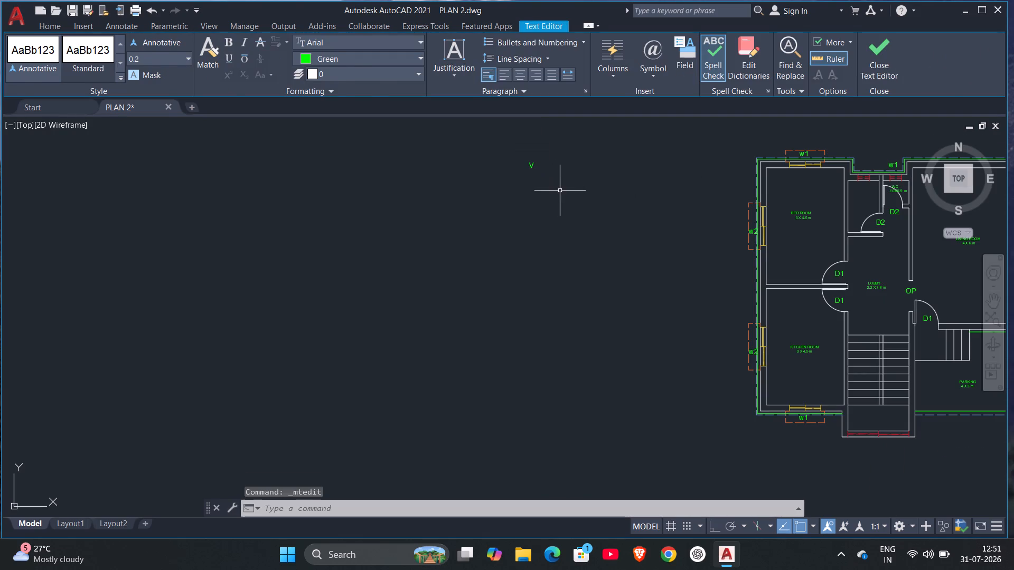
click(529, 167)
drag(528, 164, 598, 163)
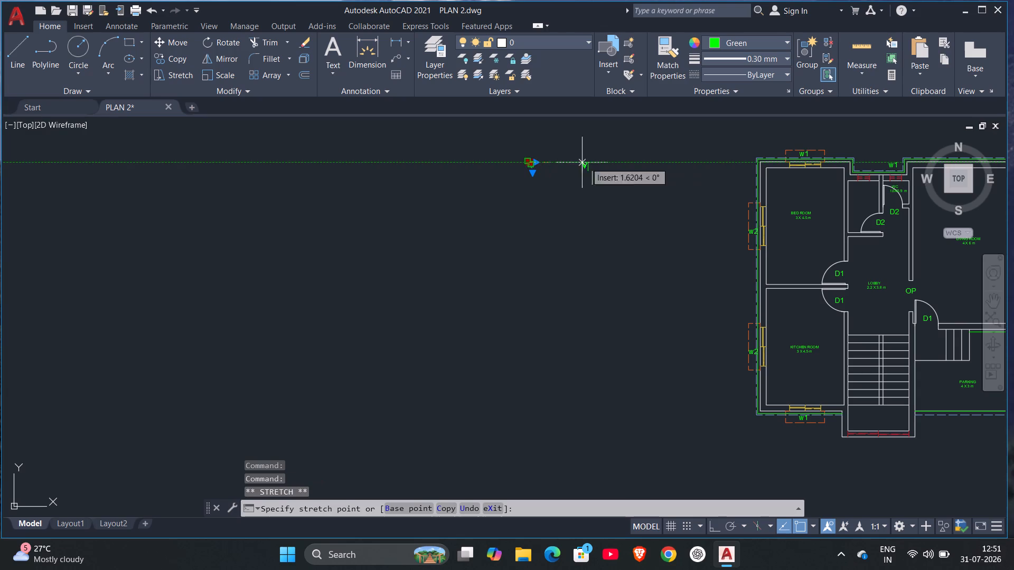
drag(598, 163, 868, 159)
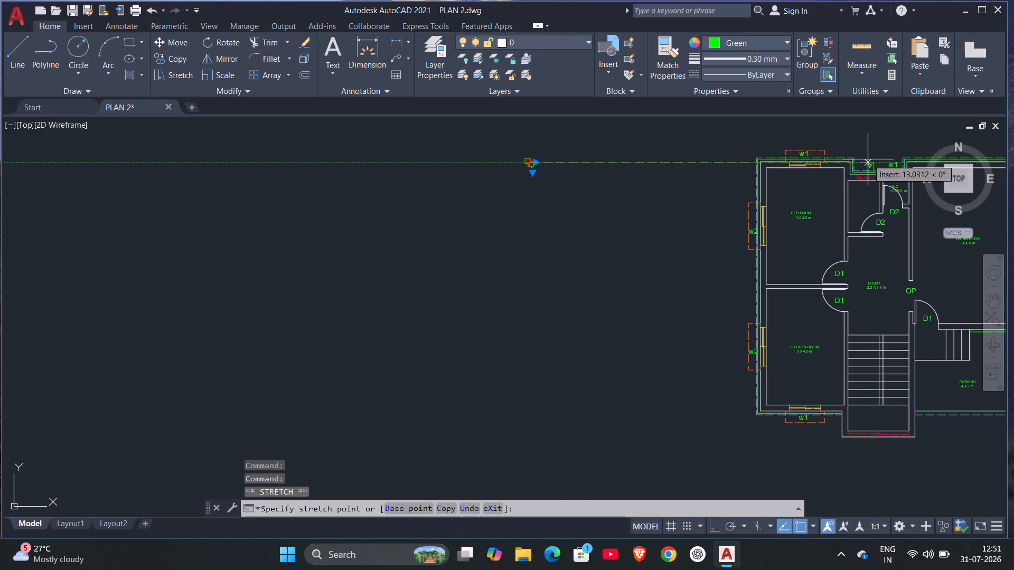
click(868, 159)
Delete the V tag and the adjacent w1 tag in the wall recess above the two red windows.
scroll(862, 255, up, 1)
middle_drag(867, 238, 789, 324)
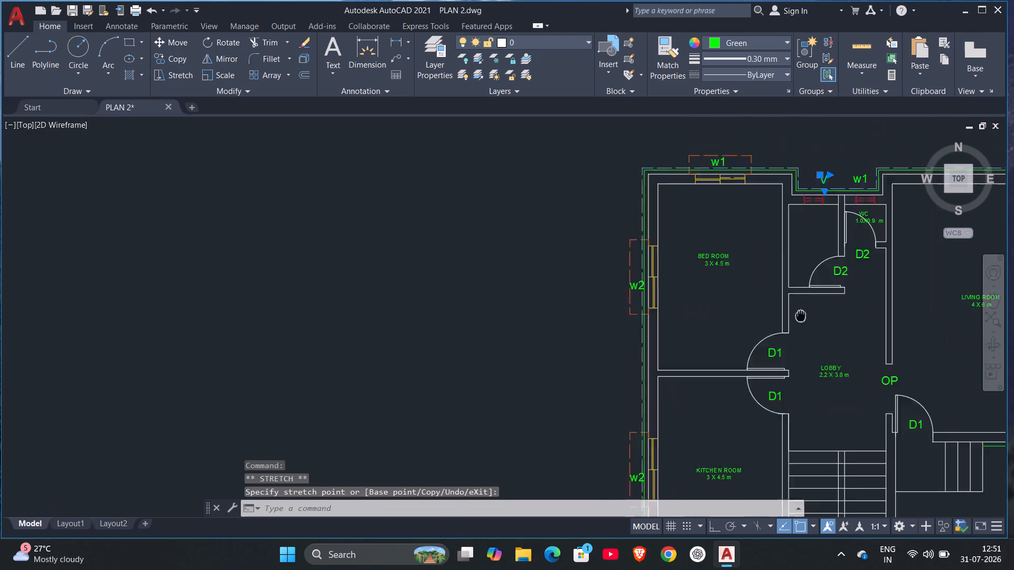
middle_drag(789, 324, 607, 444)
scroll(642, 338, up, 3)
scroll(617, 297, up, 2)
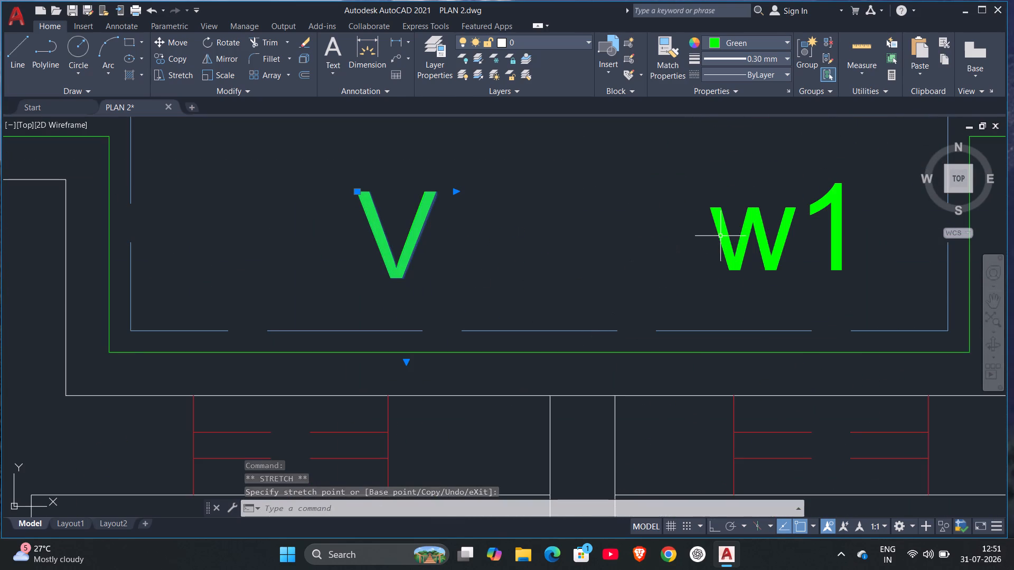
click(745, 233)
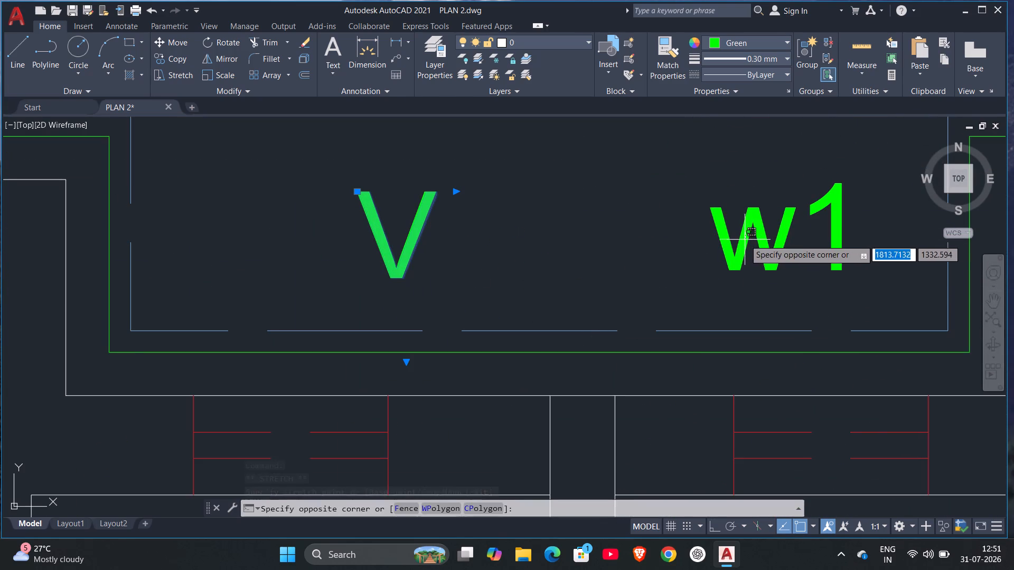
key(Escape)
click(742, 233)
key(Delete)
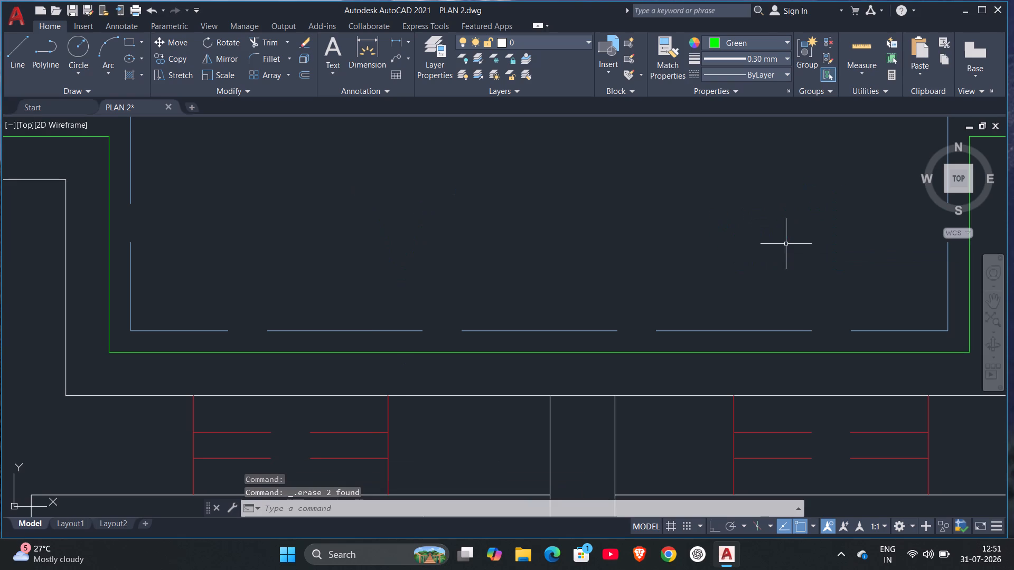
Copy the OP tag to two spots in the outer wall recess, one above each red window.
scroll(651, 296, down, 3)
middle_drag(683, 261, 688, 254)
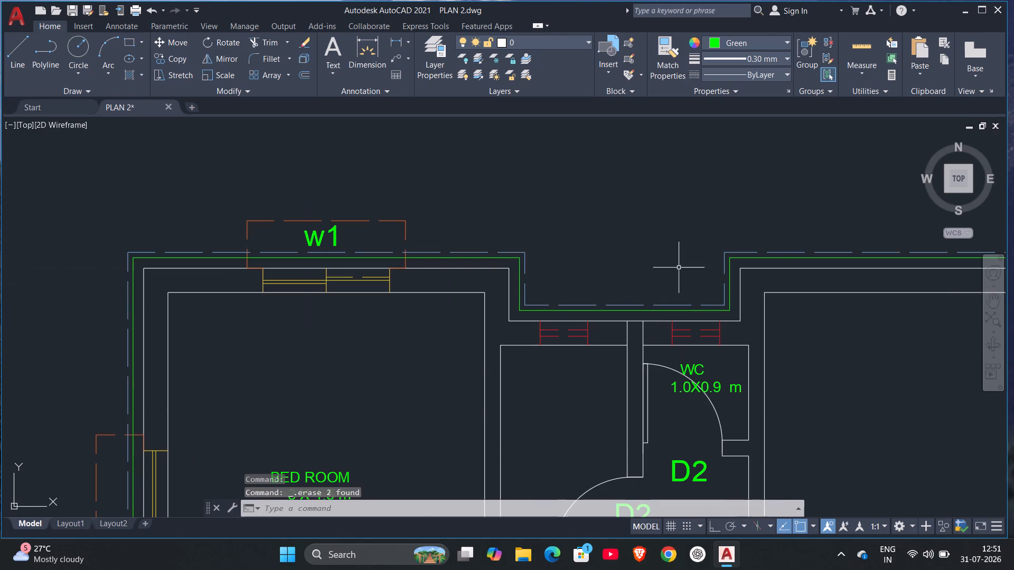
middle_drag(688, 254, 756, 138)
scroll(756, 138, down, 3)
scroll(757, 144, up, 2)
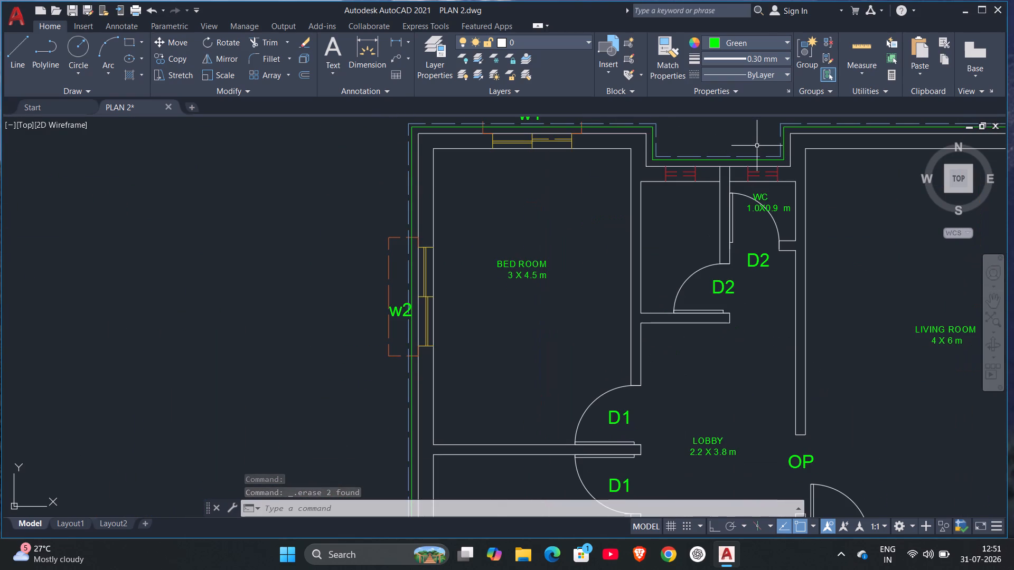
scroll(757, 146, up, 1)
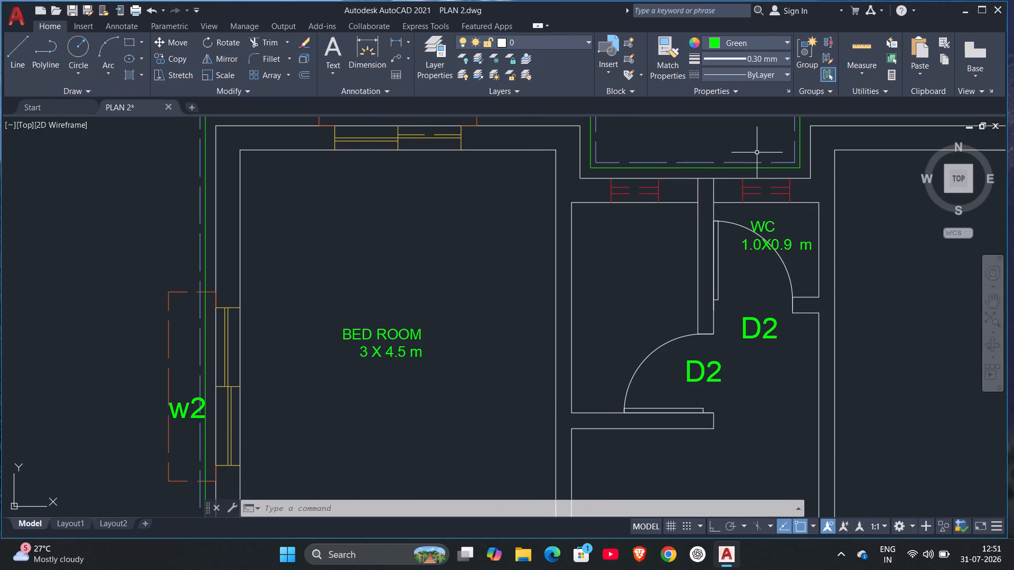
scroll(756, 158, down, 1)
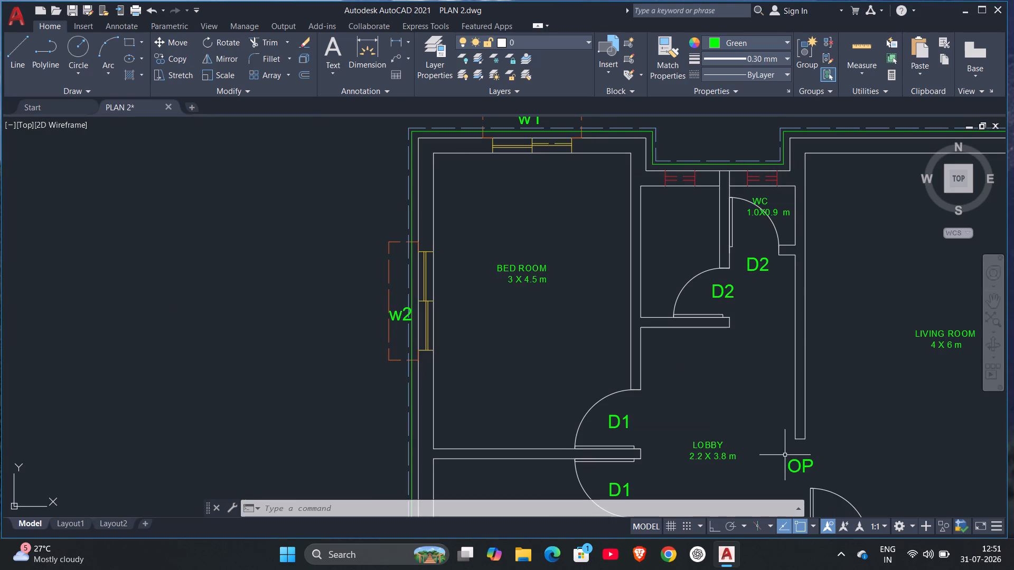
click(796, 461)
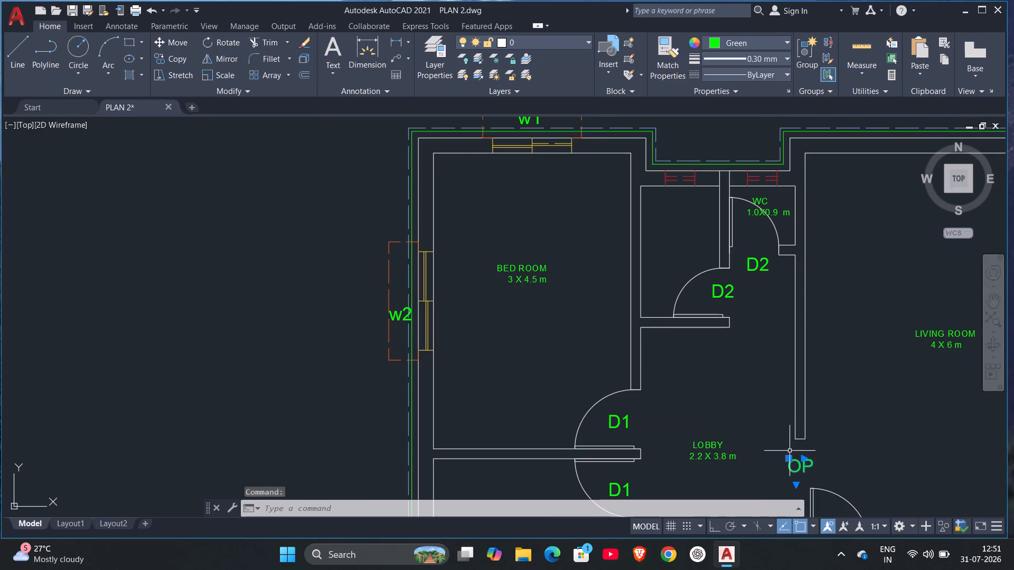
key(c)
key(o)
key(Return)
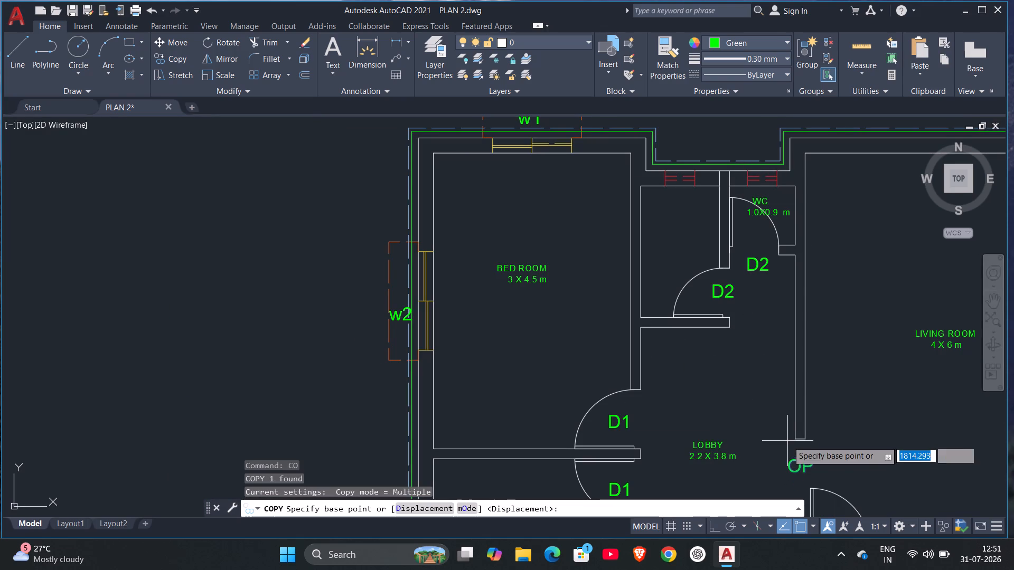
click(794, 467)
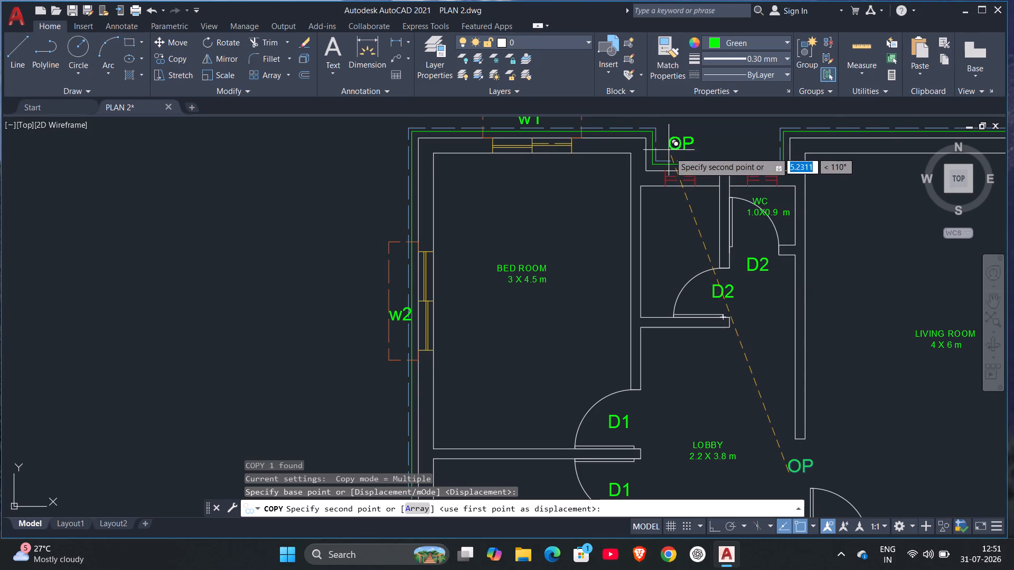
click(670, 158)
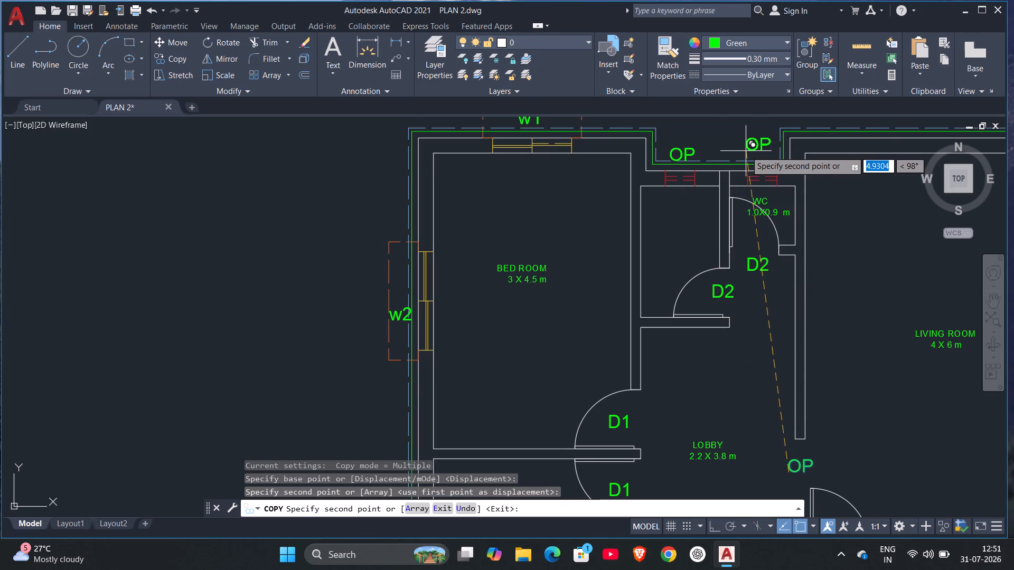
click(746, 151)
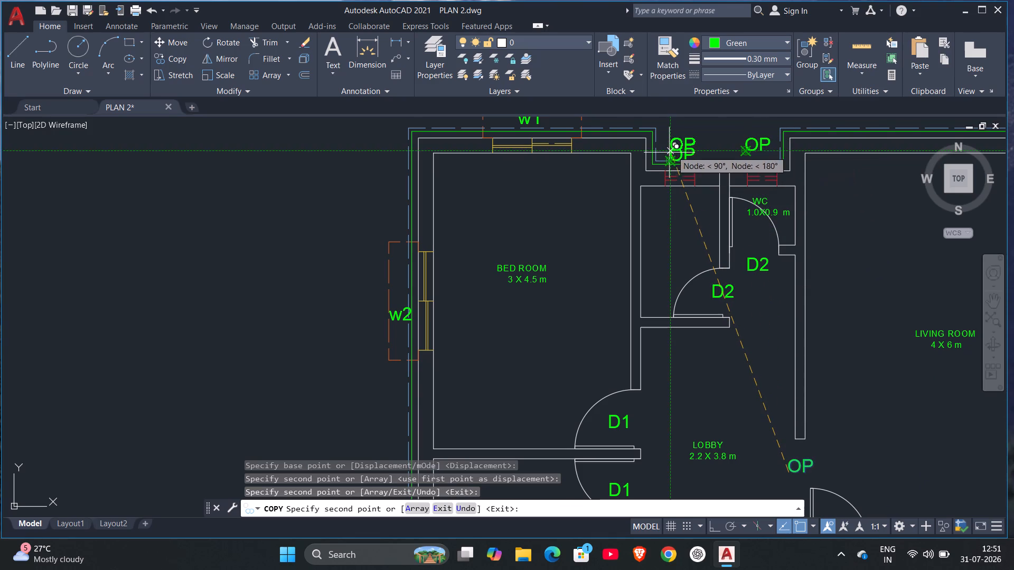
key(Escape)
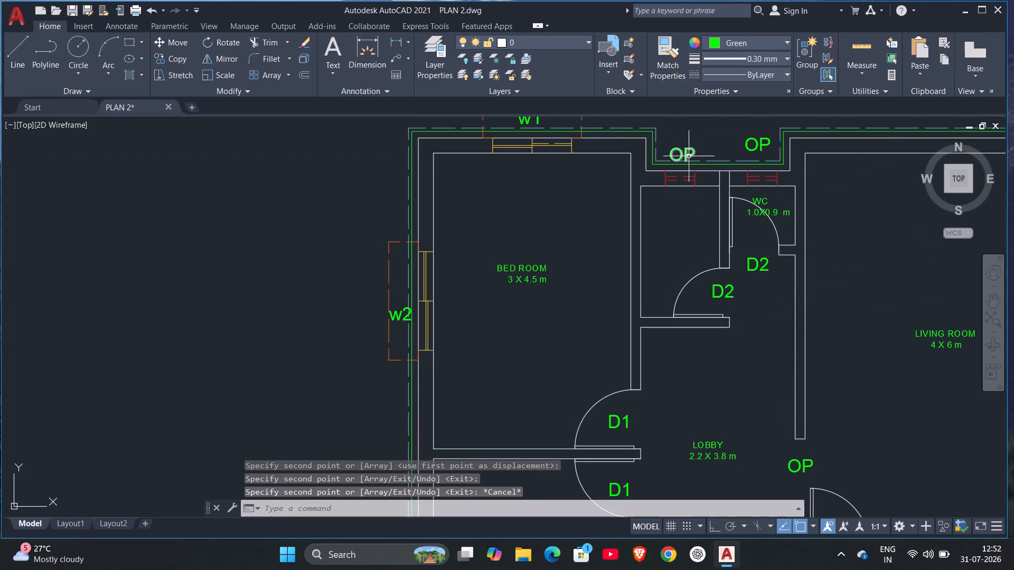
Change the OP copy above the red window of the unnamed room beside the WC to V.
double_click(684, 152)
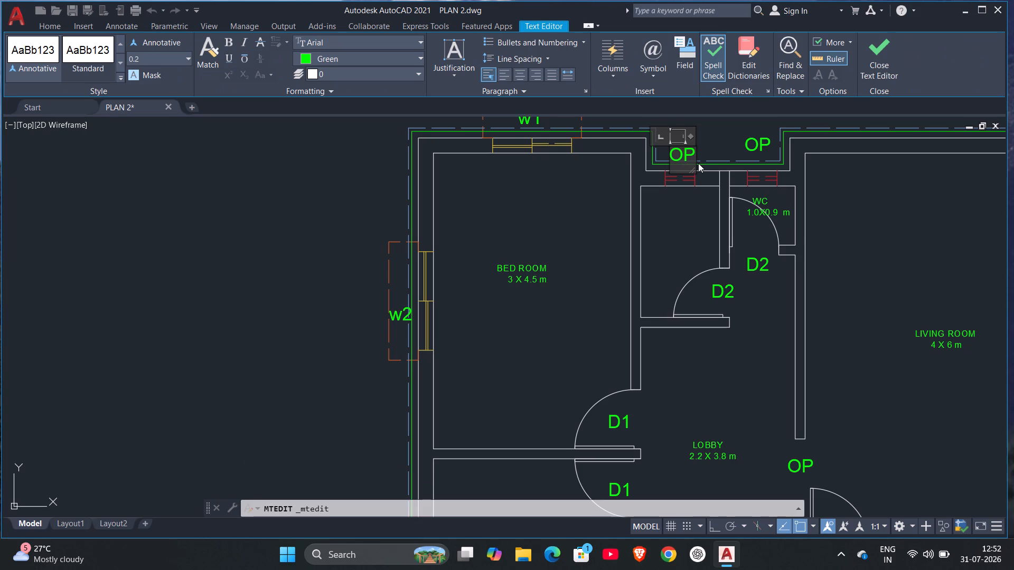
key(Right)
key(BackSpace)
key(BackSpace)
key(v)
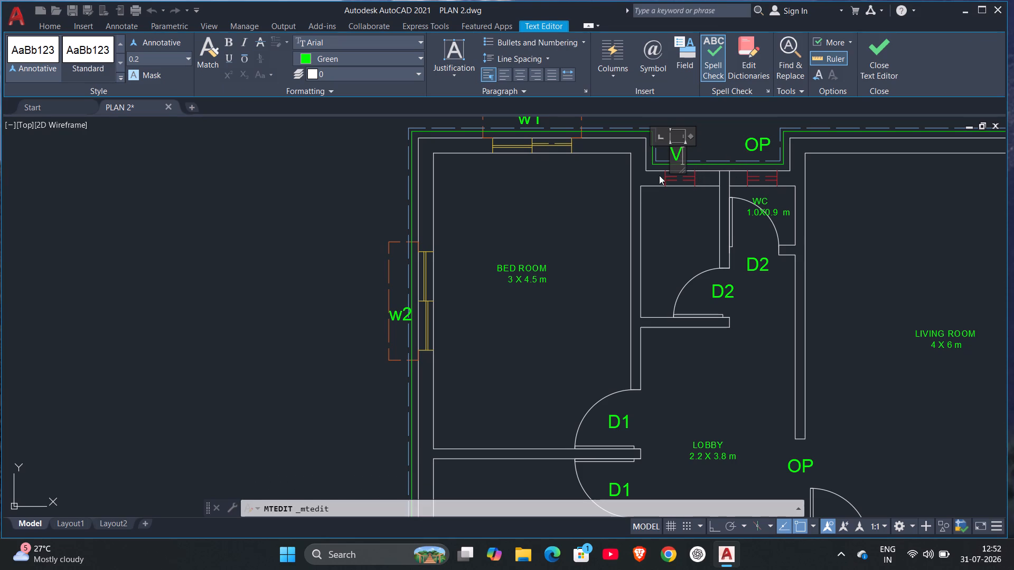
click(604, 212)
Change the OP copy above the WC's red window to V and keep the text change.
double_click(751, 140)
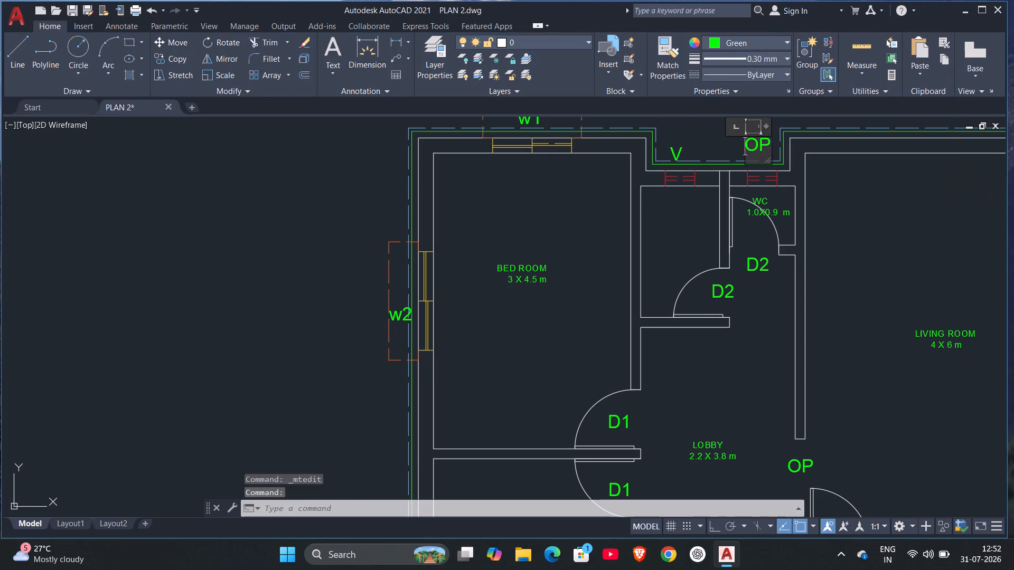
key(Right)
key(Right)
key(BackSpace)
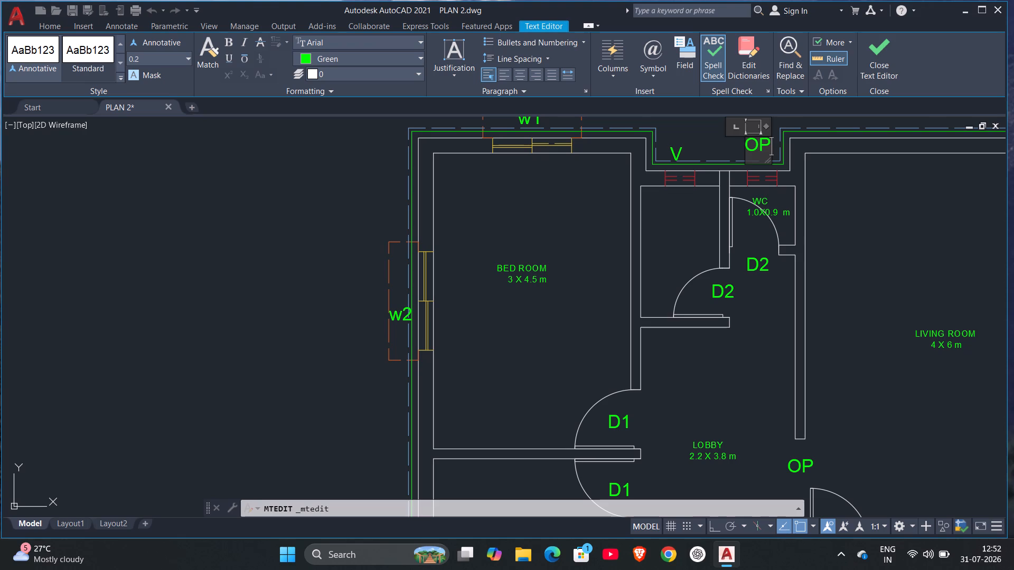
key(BackSpace)
key(v)
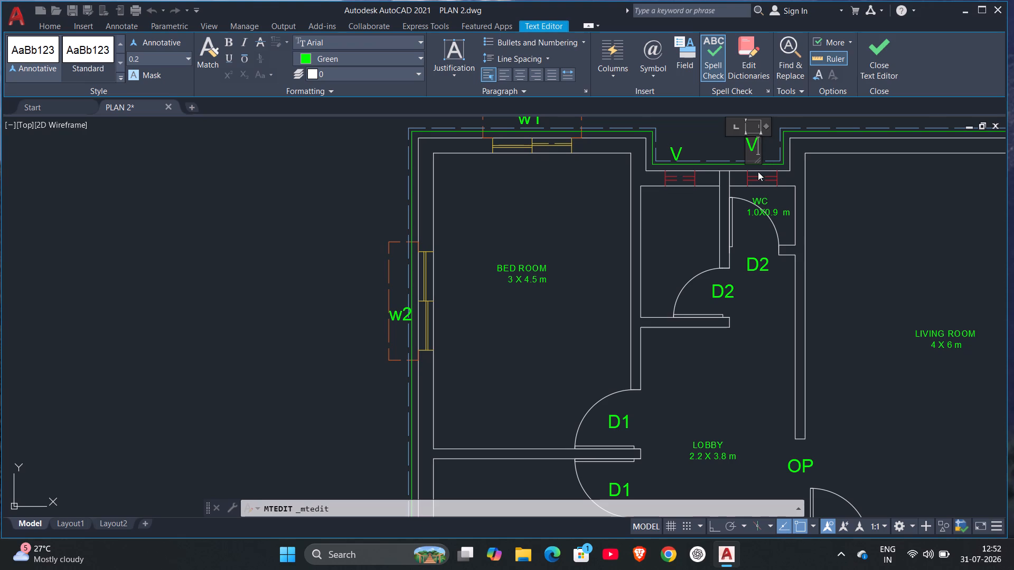
key(Escape)
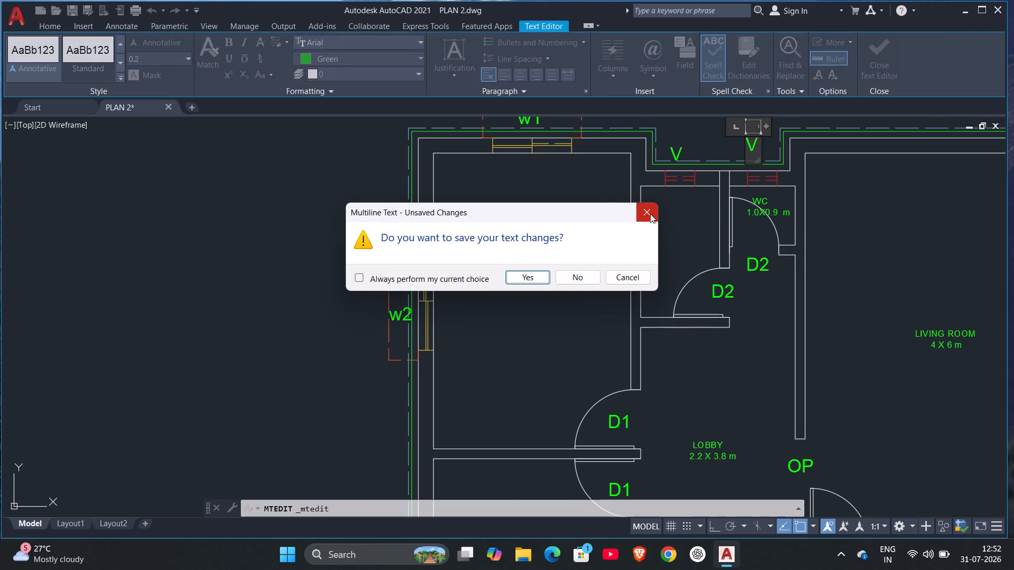
click(650, 214)
click(590, 236)
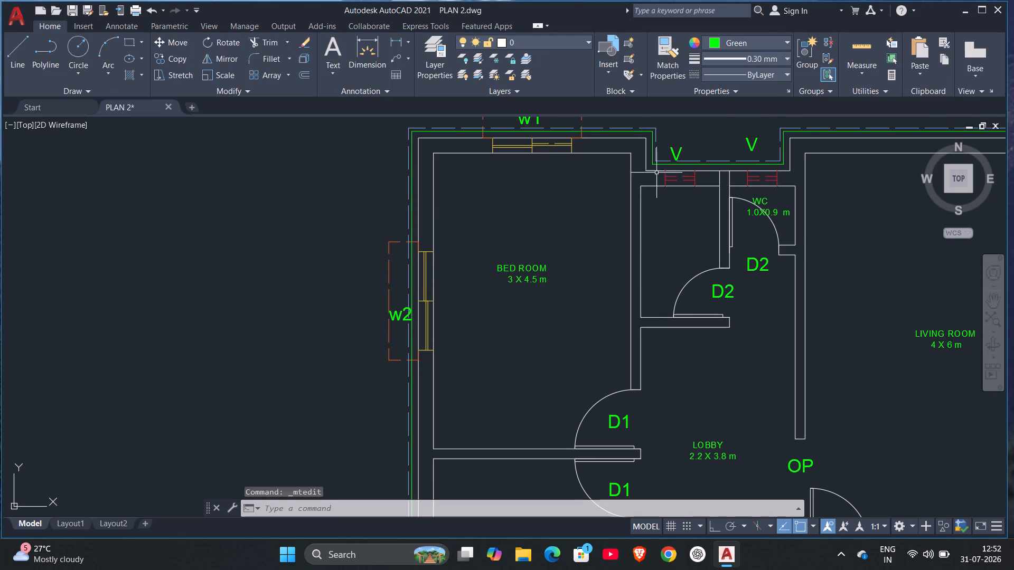
Move the V tag above the unnamed room's red window slightly up, level with the V tag above the WC.
click(670, 153)
click(671, 147)
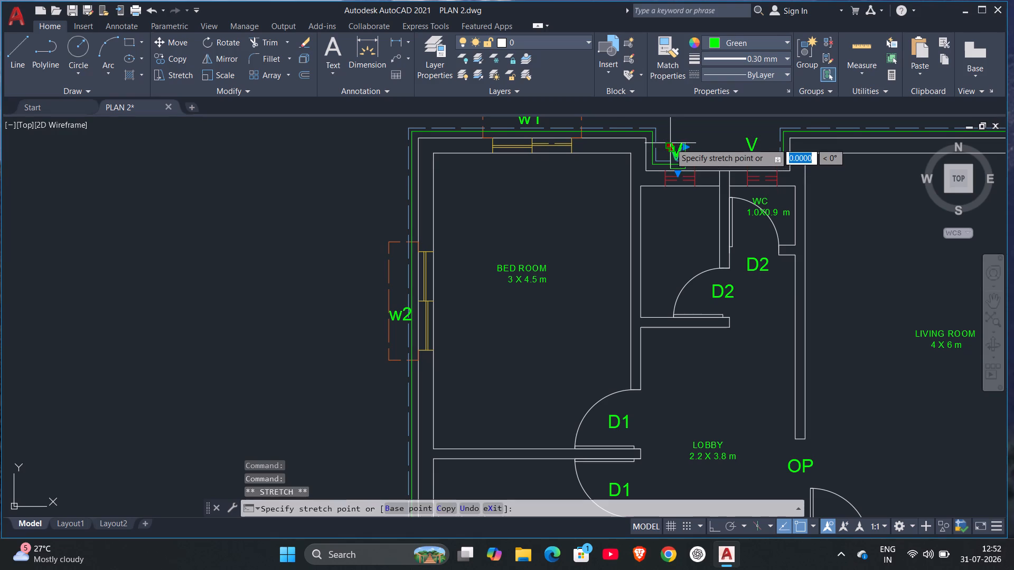
click(670, 143)
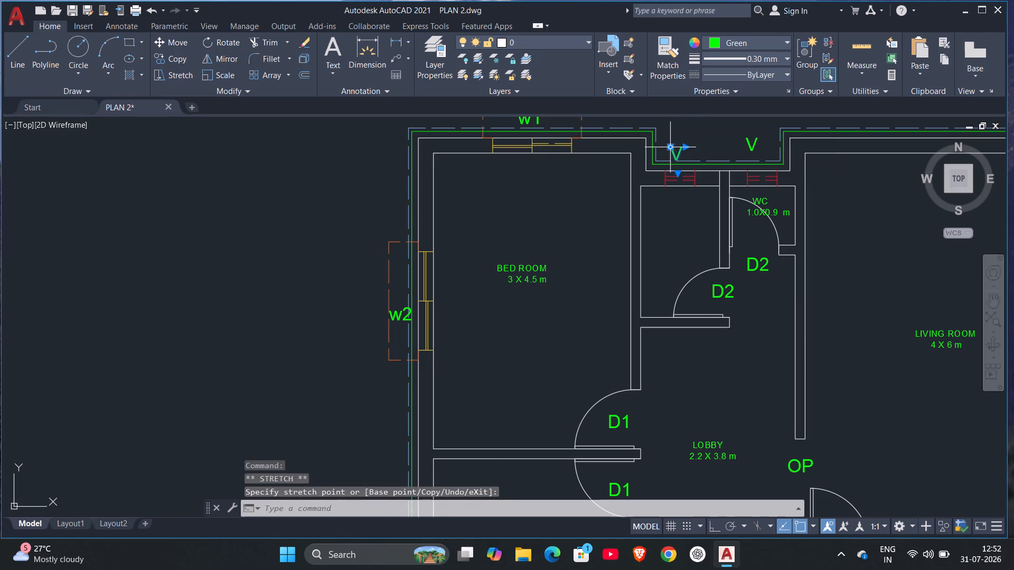
click(670, 149)
click(669, 141)
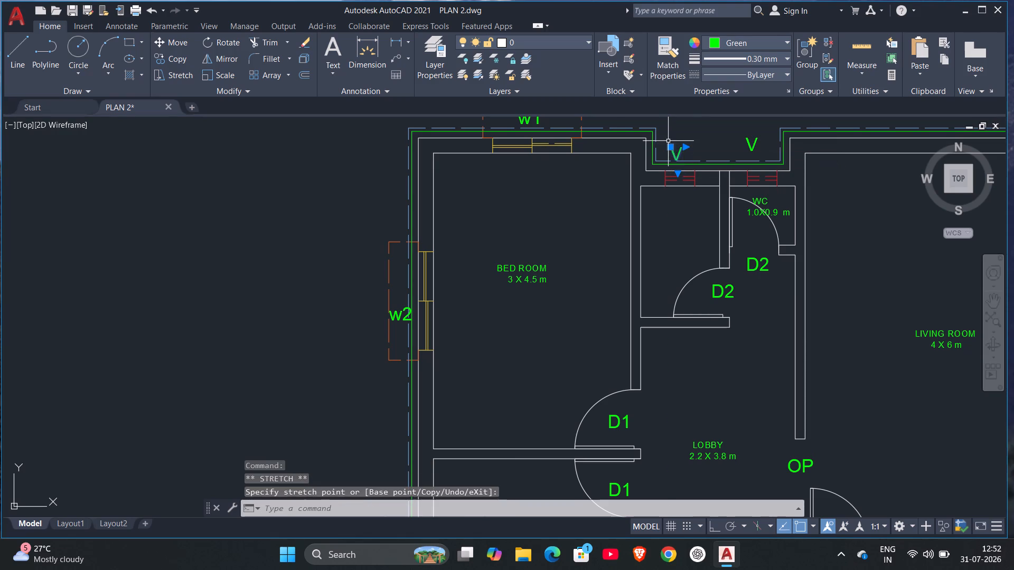
drag(668, 148, 668, 139)
click(667, 138)
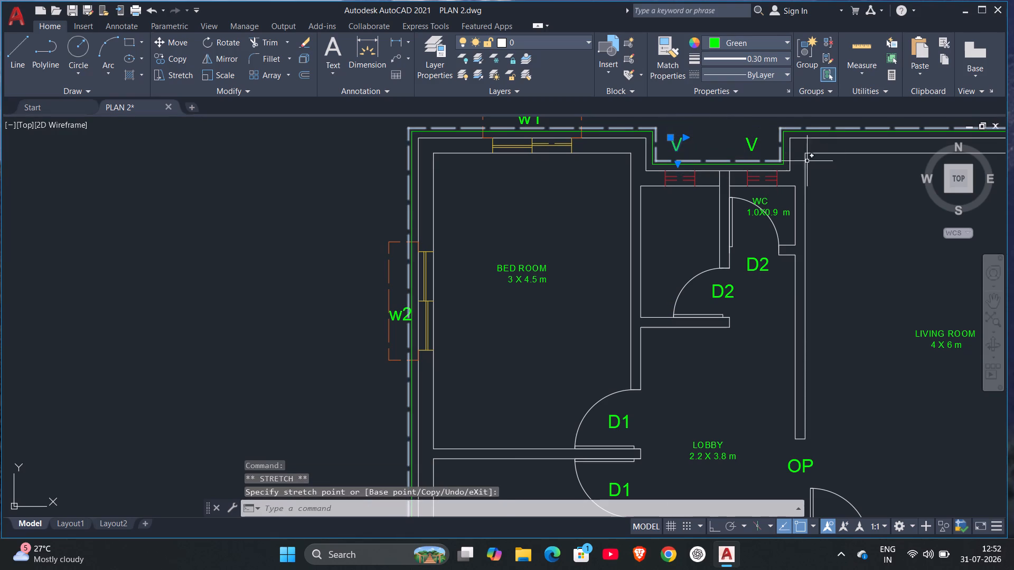
key(Escape)
Copy the LIVING ROOM label onto the stair landing, below the parking area's outer edge, and outside below the kitchen's outer corner.
scroll(893, 280, down, 3)
middle_drag(893, 282, 893, 283)
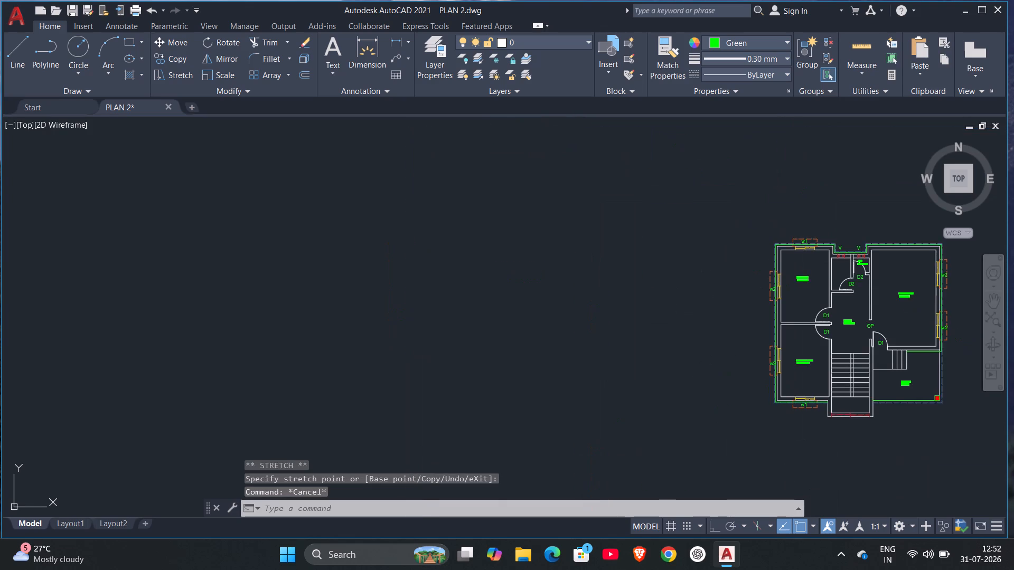
middle_drag(893, 283, 686, 210)
scroll(686, 215, up, 2)
scroll(694, 231, down, 1)
scroll(716, 262, up, 1)
middle_drag(716, 262, 702, 232)
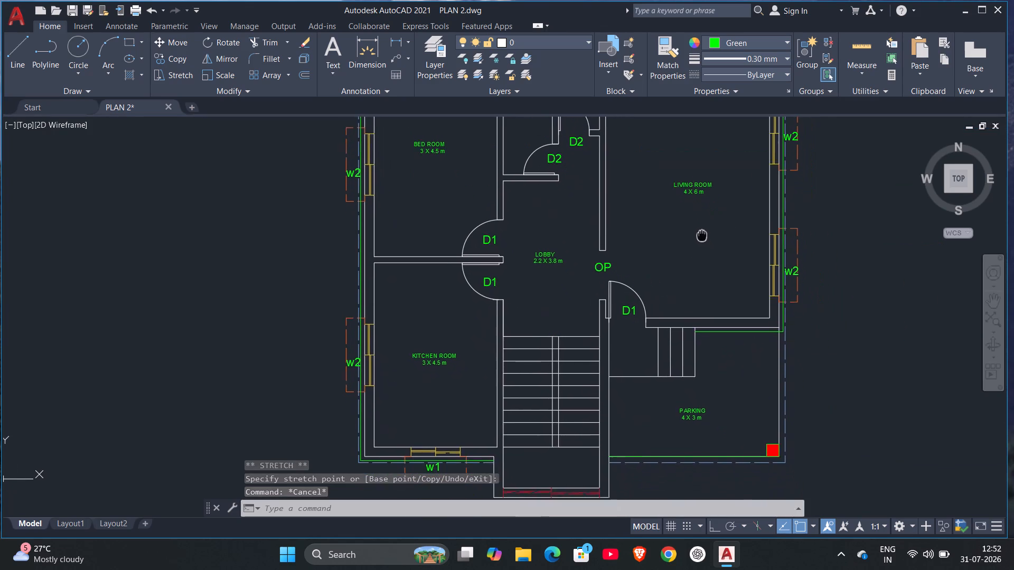
middle_drag(702, 232, 713, 224)
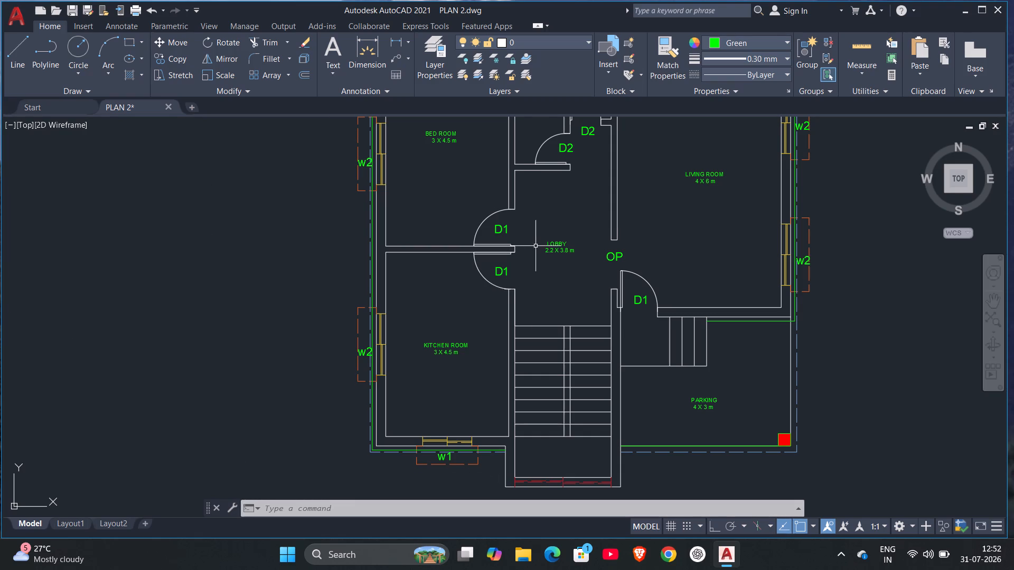
click(691, 174)
key(c)
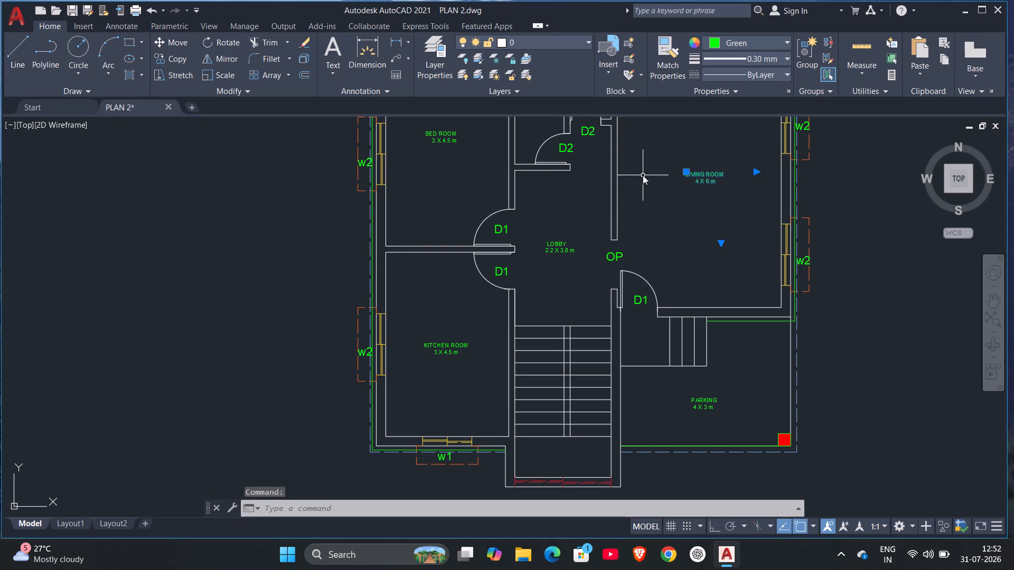
key(o)
key(Return)
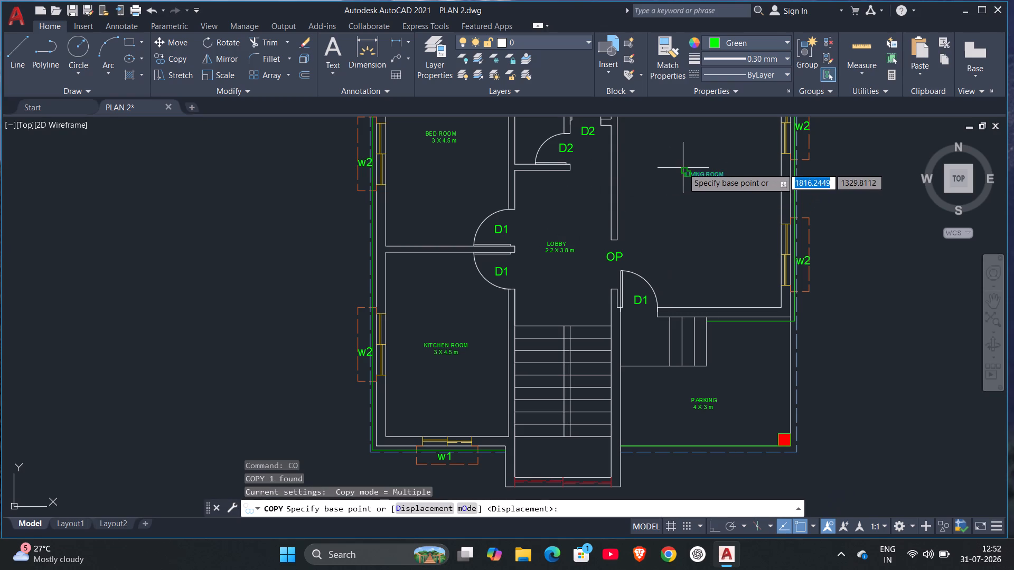
click(684, 171)
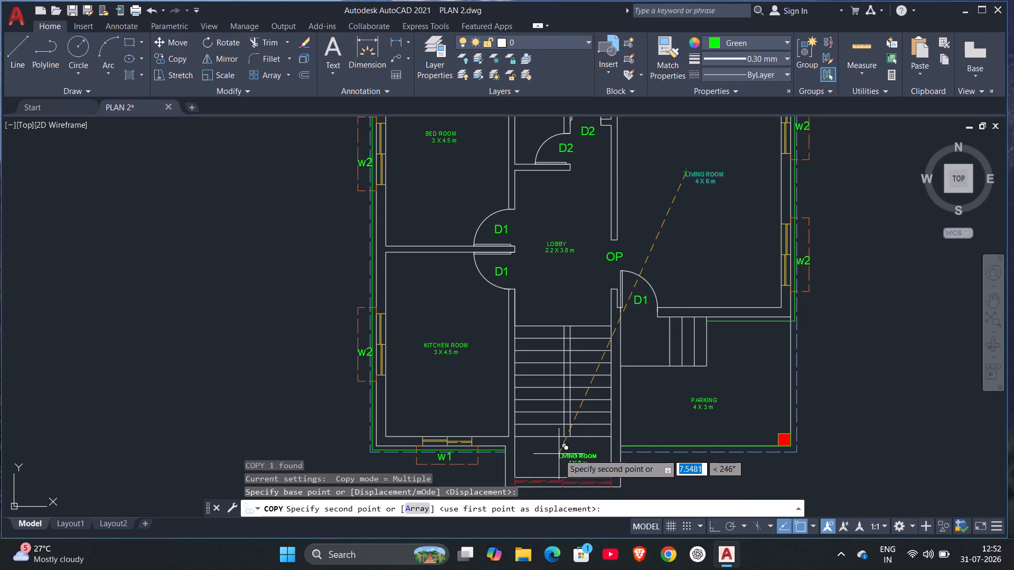
click(559, 454)
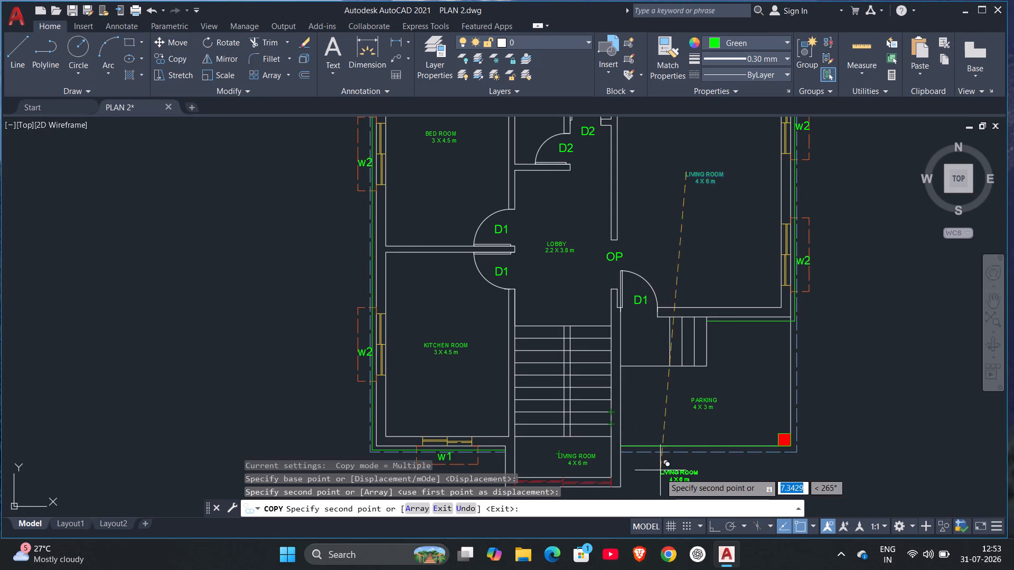
click(703, 477)
scroll(682, 443, down, 2)
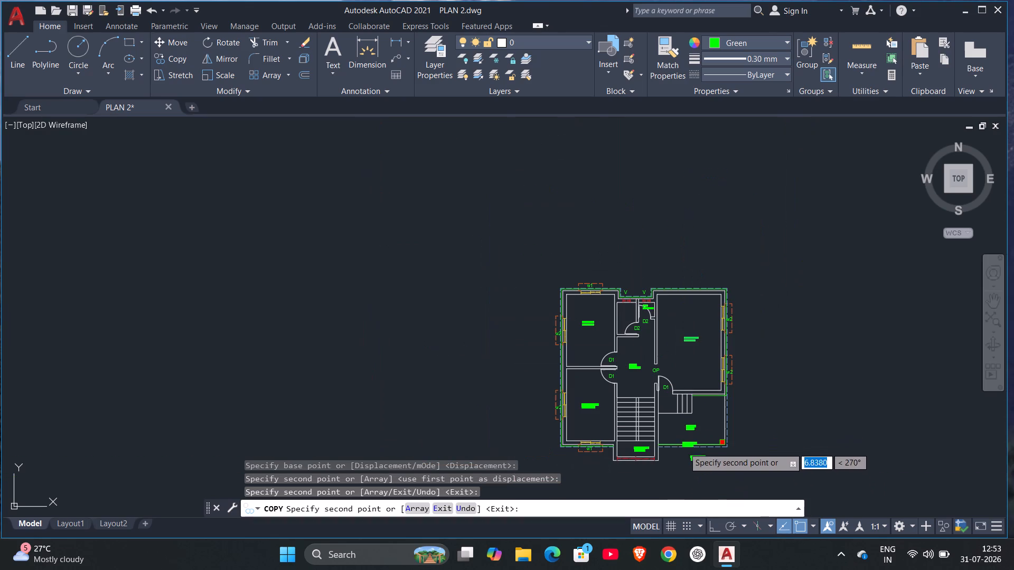
middle_drag(709, 392, 768, 297)
scroll(616, 396, up, 2)
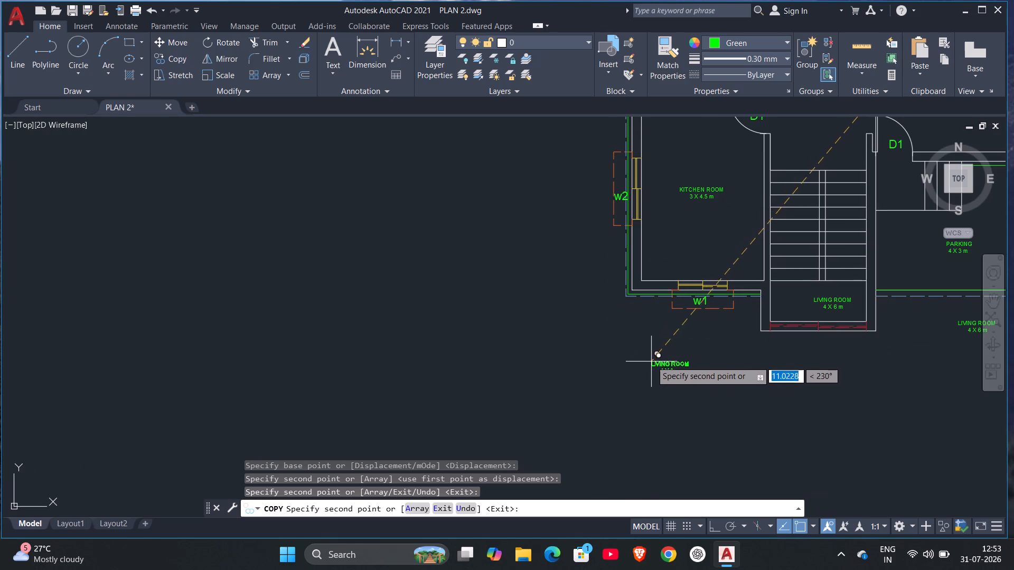
click(631, 329)
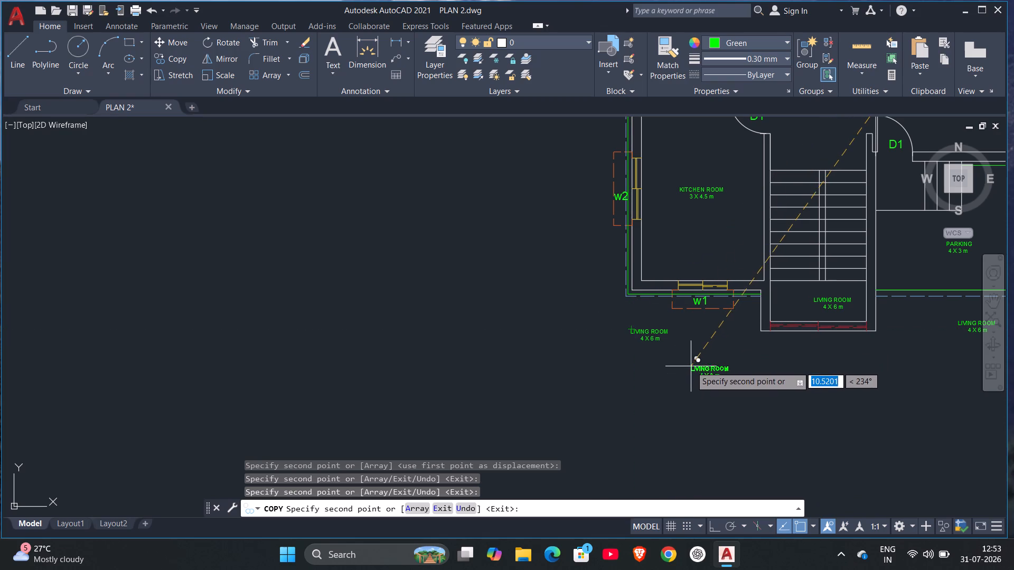
key(Escape)
Clear both text lines, LIVING ROOM and 4 X 6 m, from the label copy on the stair landing.
double_click(833, 301)
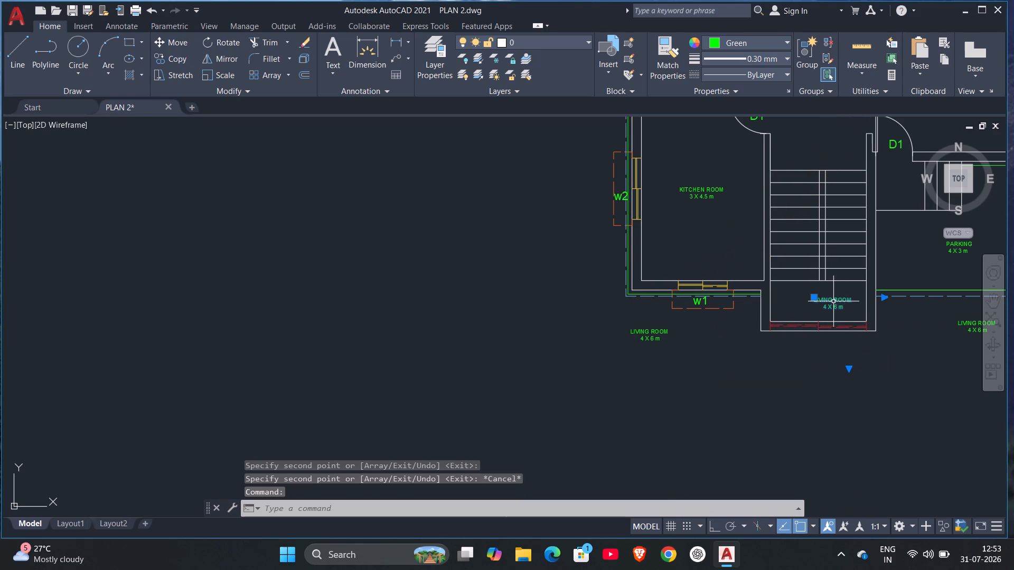
click(852, 297)
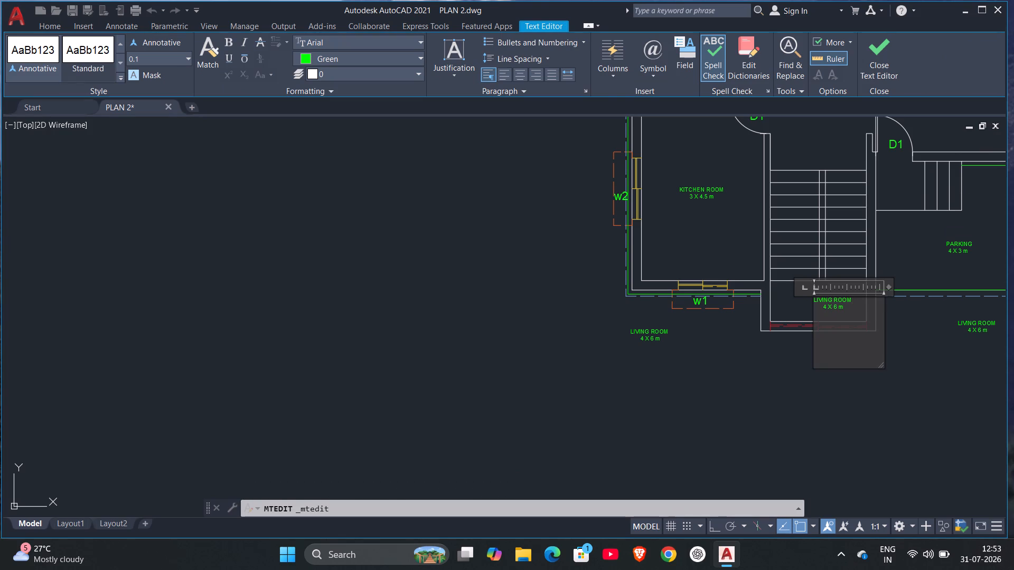
drag(853, 301, 836, 311)
drag(847, 292, 829, 298)
drag(829, 298, 824, 299)
click(853, 293)
drag(850, 296, 806, 303)
drag(851, 294, 837, 297)
double_click(843, 299)
scroll(850, 298, up, 3)
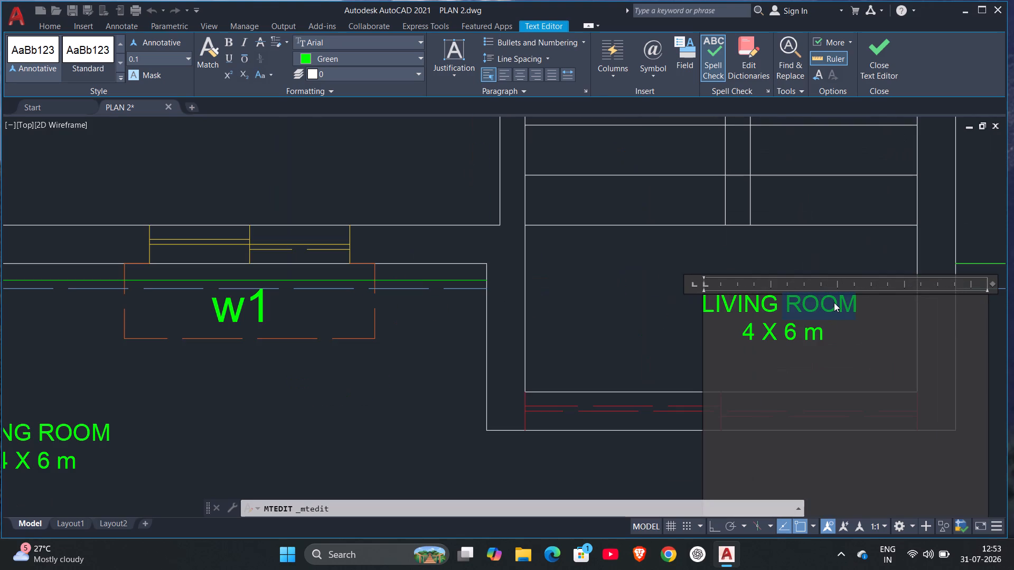
key(Delete)
drag(797, 306, 708, 303)
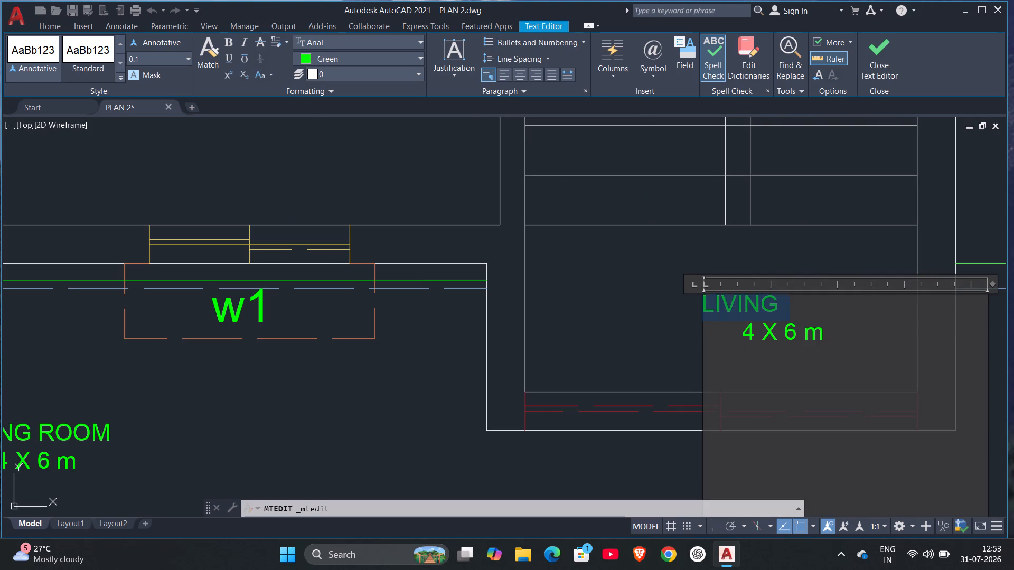
drag(708, 303, 691, 303)
key(Delete)
drag(818, 304, 795, 310)
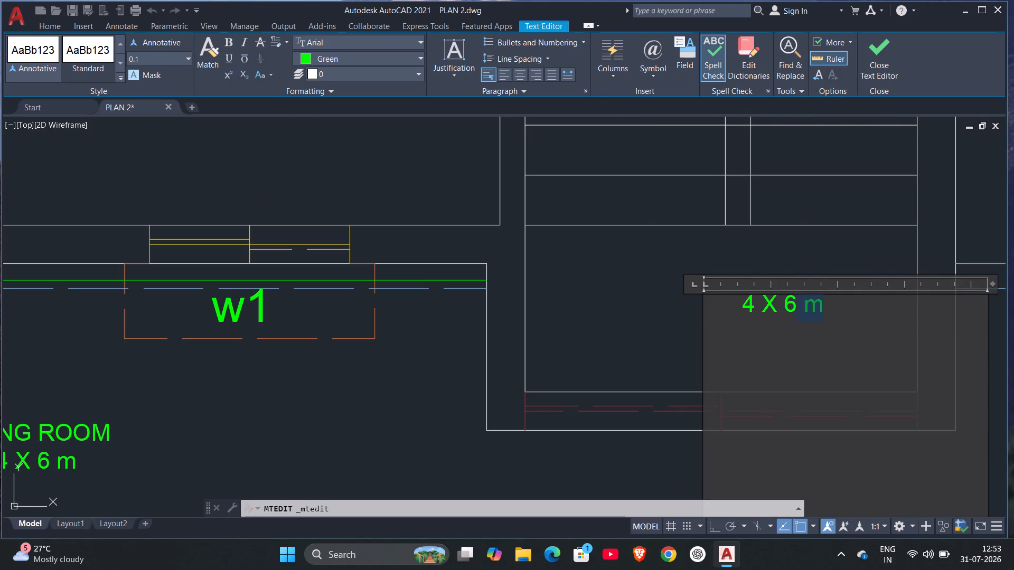
drag(795, 310, 715, 311)
key(Delete)
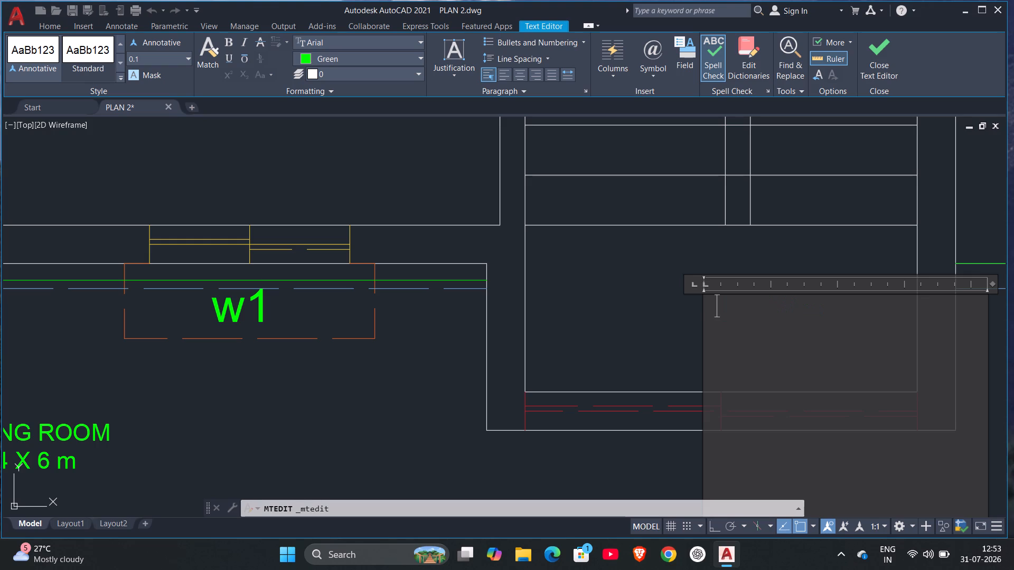
Enter T=300 and R=158 as two left-aligned lines in the stair landing label and keep the text.
key(t)
key(equal)
text(300)
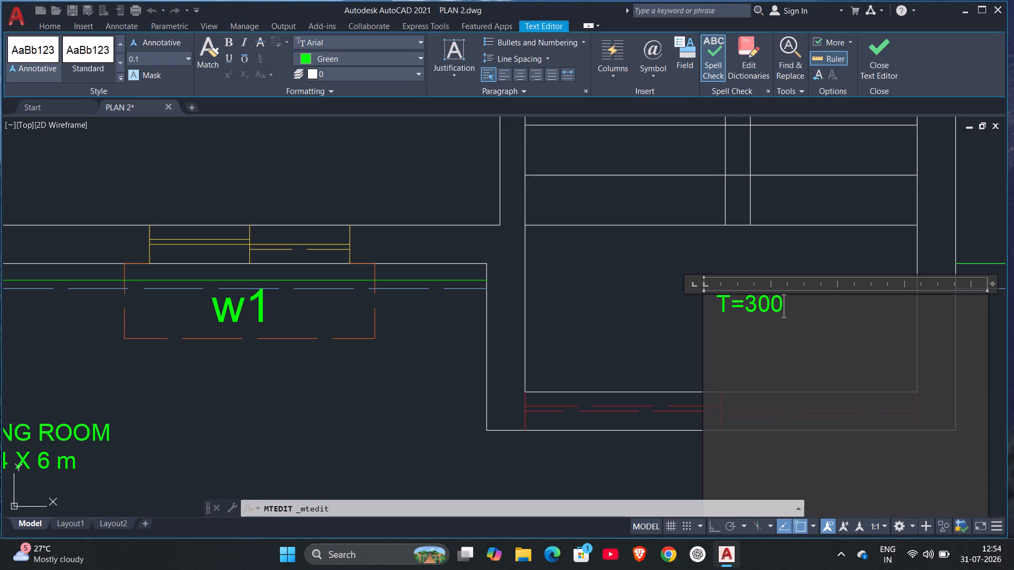
key(Return)
key(space)
key(space)
key(space)
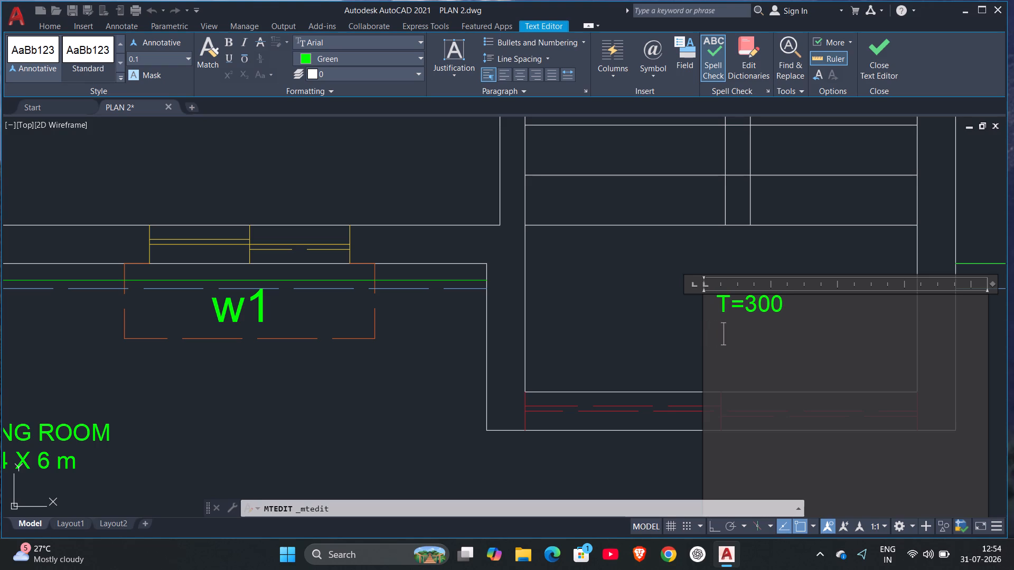
text(R=)
text(15)
key(8)
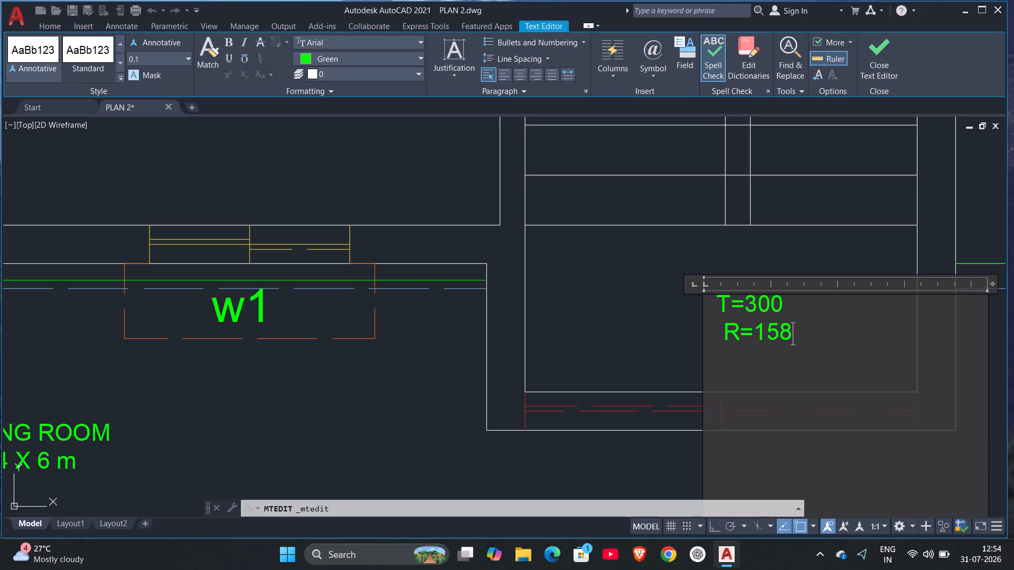
key(Left)
key(Left)
key(Left)
key(Left)
key(Left)
key(BackSpace)
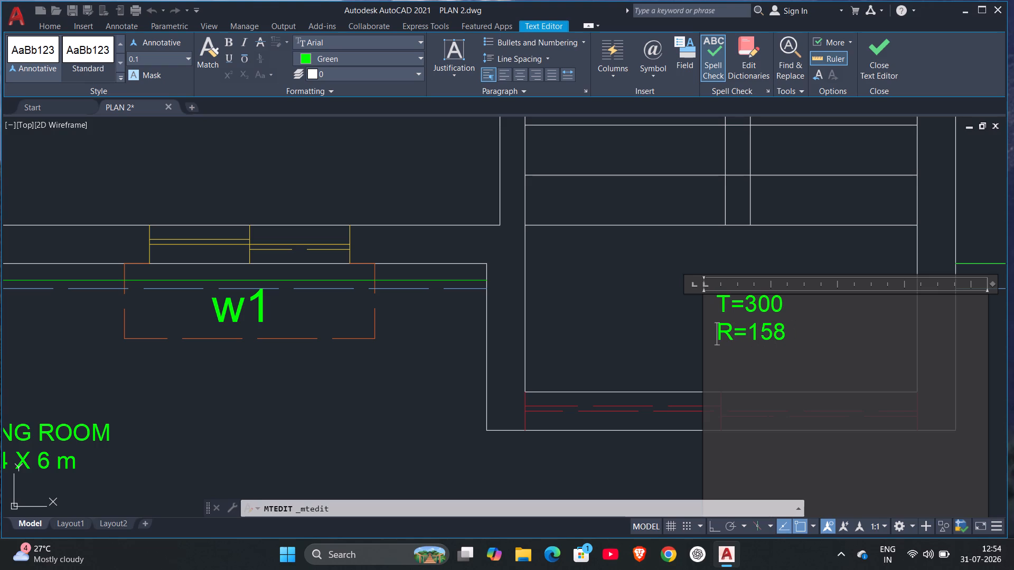
click(680, 328)
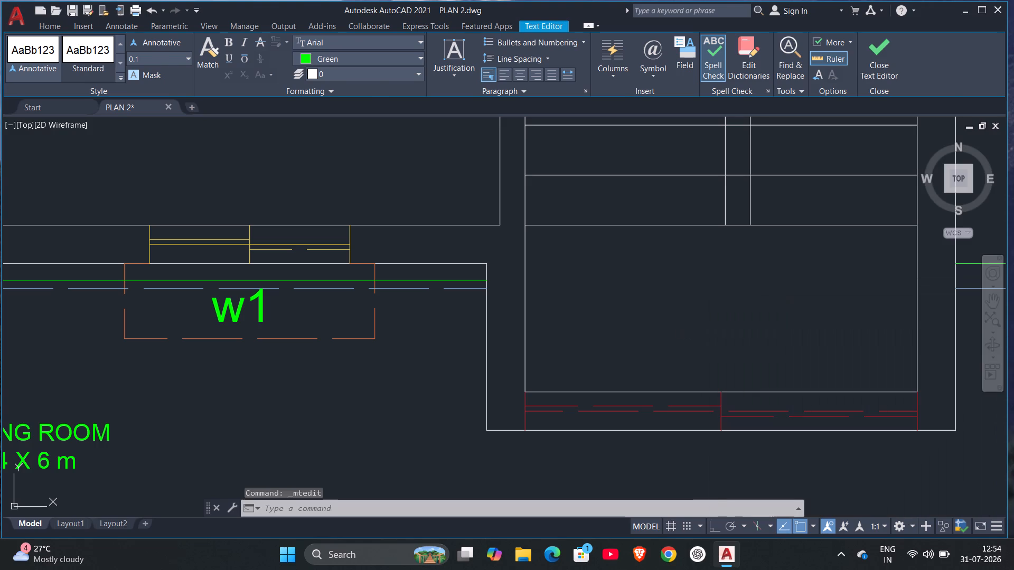
Move the T=300, R=158 label about 0.14 units diagonally up and to the right within the stair landing.
drag(725, 296, 747, 272)
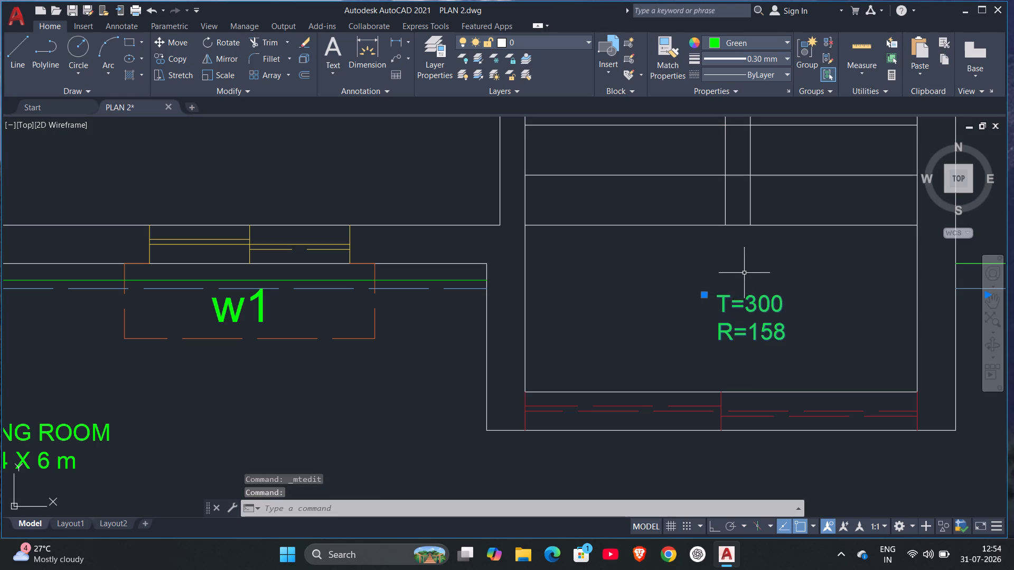
drag(708, 293, 722, 283)
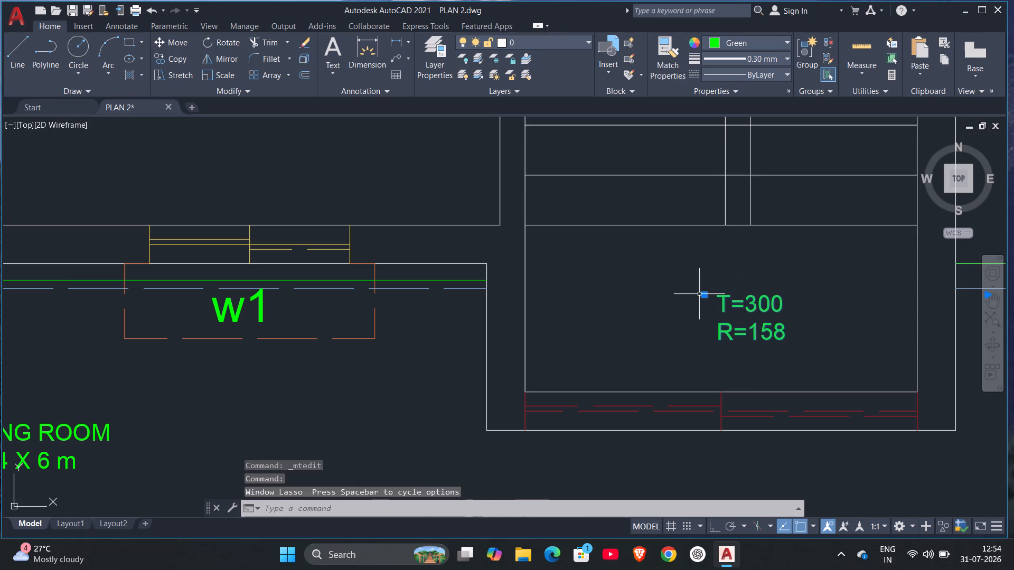
click(703, 293)
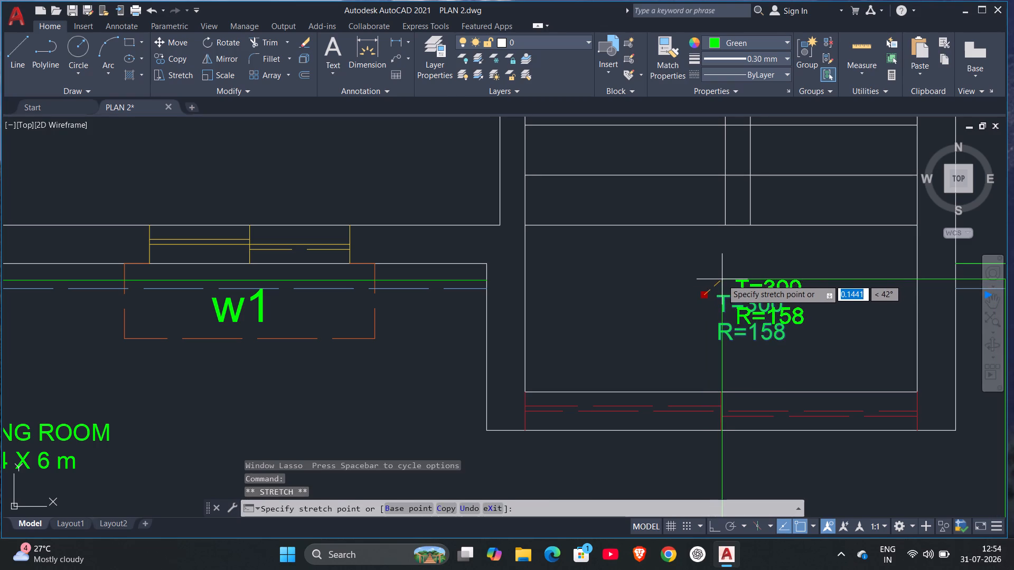
click(722, 279)
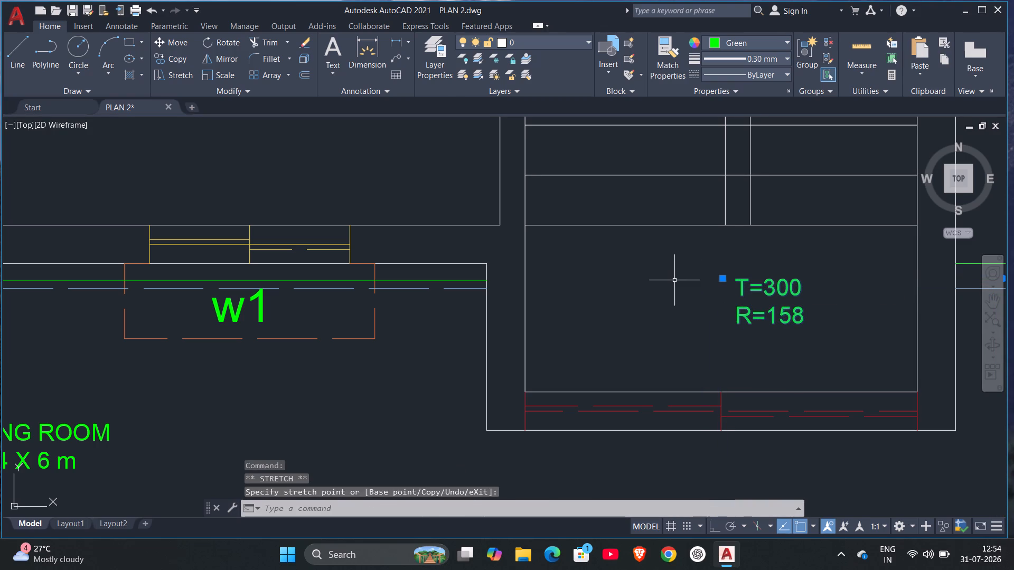
click(674, 280)
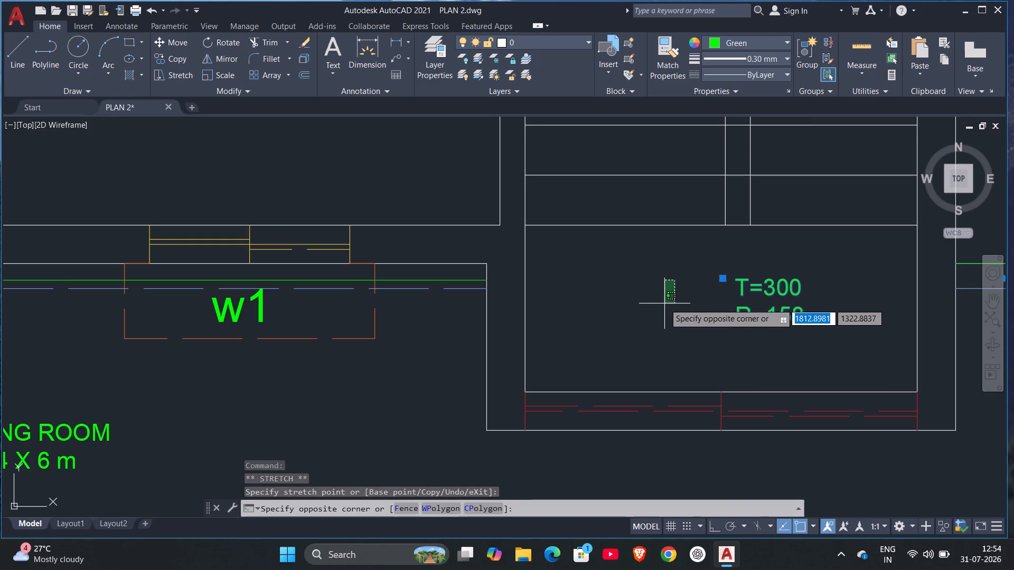
key(Escape)
scroll(664, 303, down, 2)
middle_drag(670, 306, 674, 306)
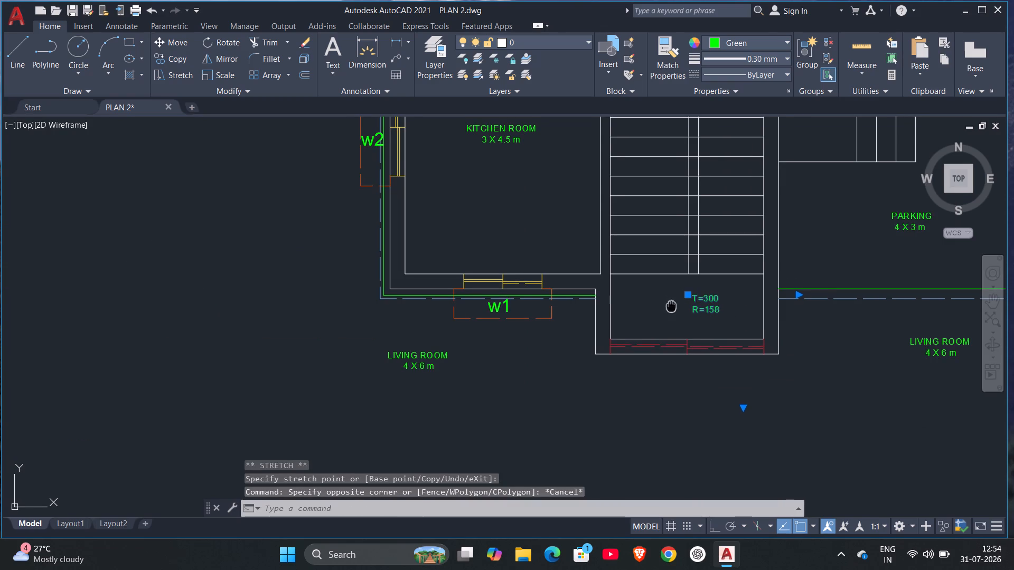
middle_drag(674, 306, 677, 307)
key(Escape)
Clear both text lines, LIVING ROOM and 4 X 6 m, from the label copy below the parking area's outer edge.
middle_drag(843, 384, 841, 385)
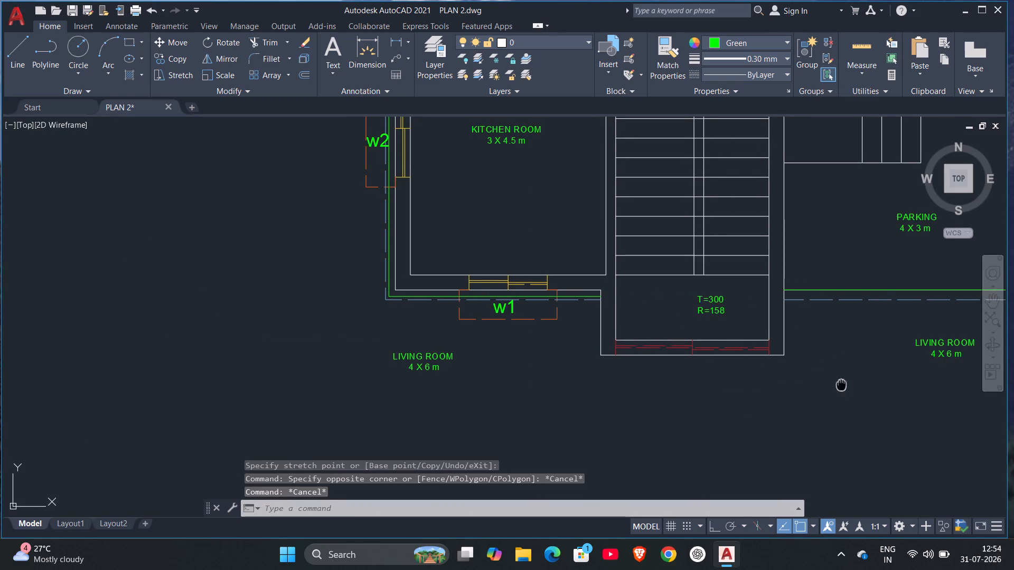
middle_drag(841, 385, 614, 325)
double_click(695, 282)
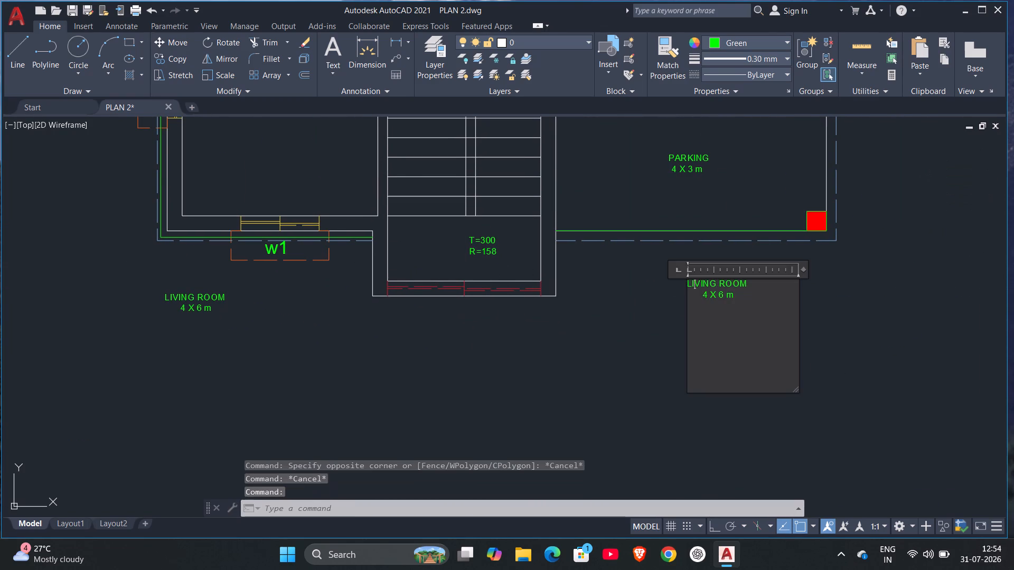
click(747, 282)
drag(741, 282, 739, 282)
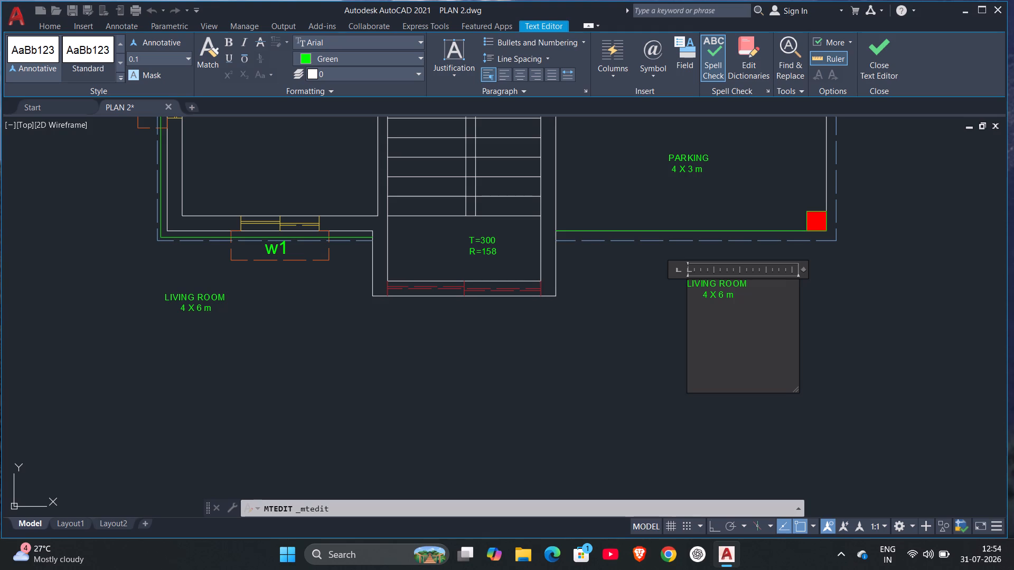
drag(739, 282, 680, 281)
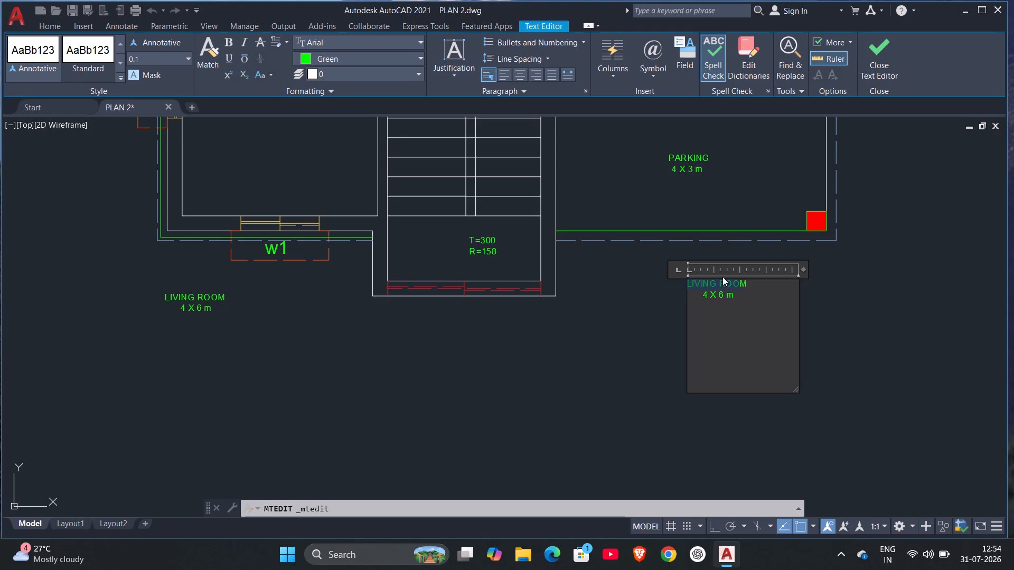
key(Delete)
drag(718, 281, 669, 284)
key(Delete)
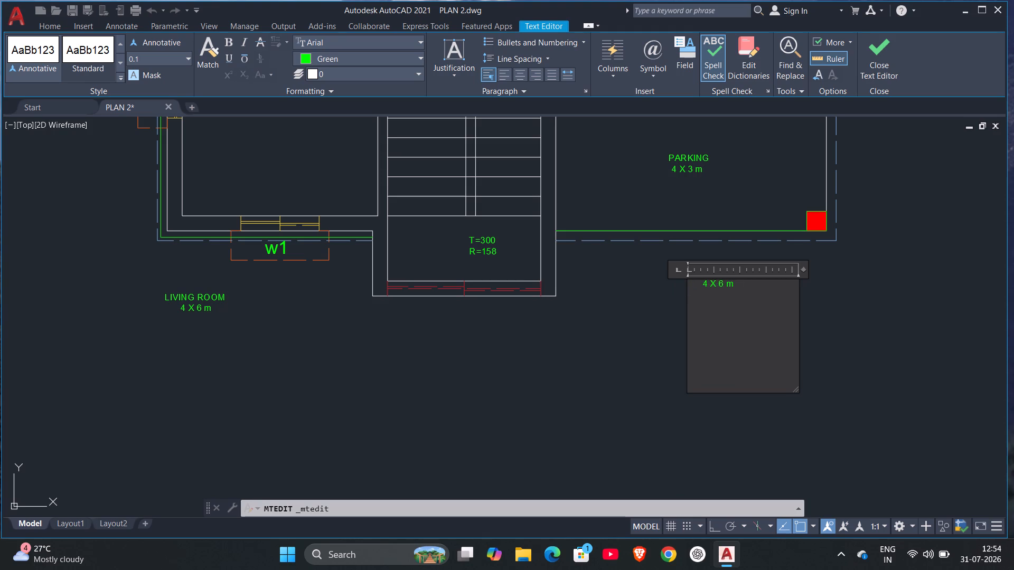
drag(738, 284, 630, 268)
key(Delete)
Enter SLAB PROJECTION as the first line of the emptied label below the parking area, followed by a line break.
text(SLA)
key(b)
key(space)
text(PRO)
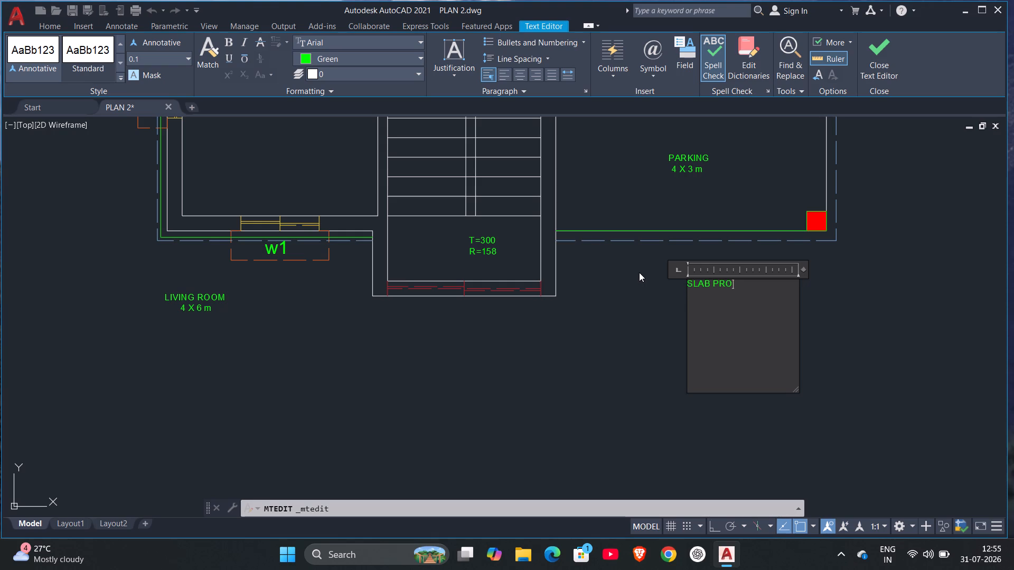
text(JECTION)
key(Return)
Enter ABOVE as the slightly indented second line of the label below the parking area.
key(space)
key(space)
key(space)
text(AB)
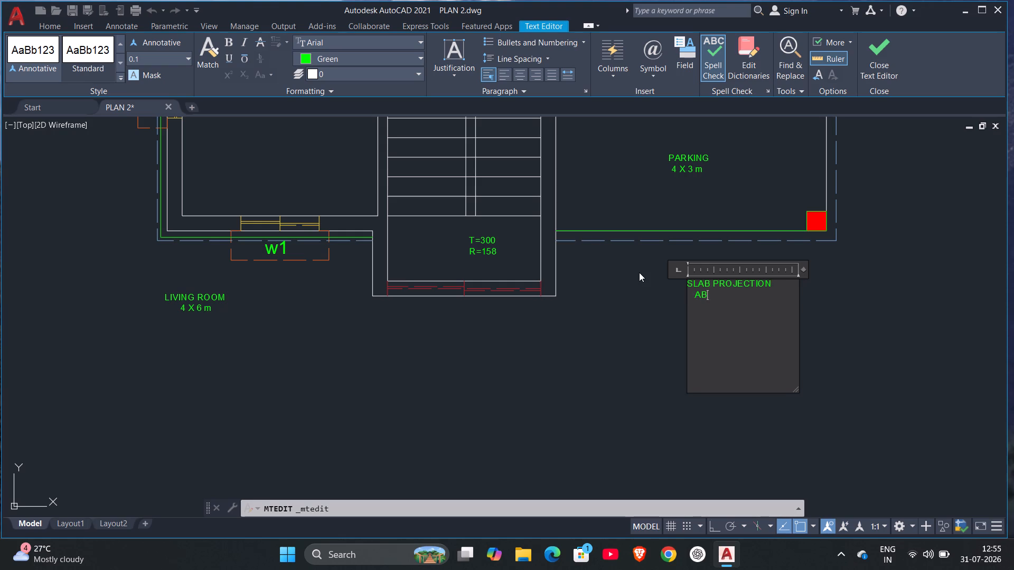
text(HO)
text(VE)
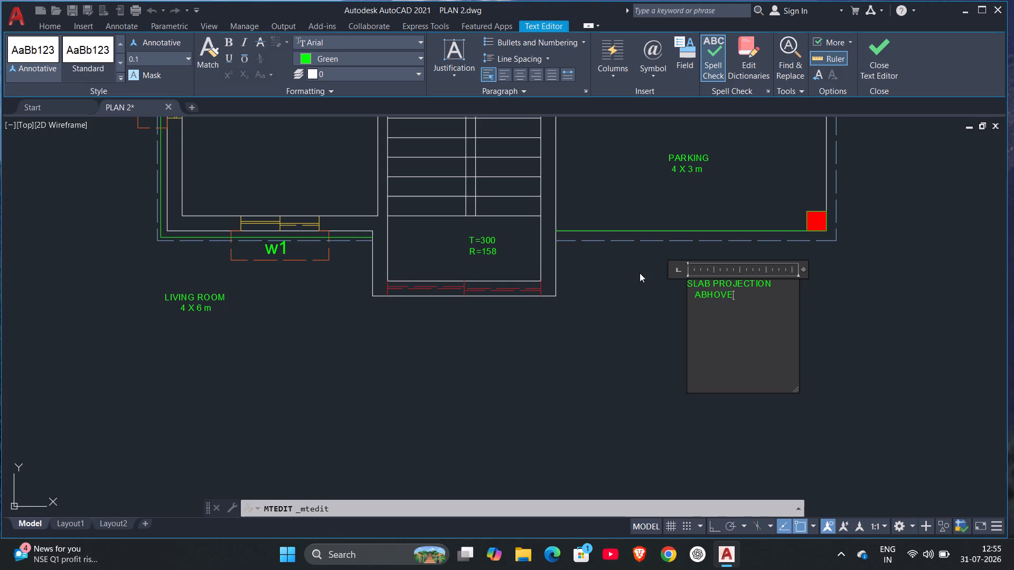
key(BackSpace)
key(BackSpace)
key(BackSpace)
key(BackSpace)
key(o)
text(VW)
key(BackSpace)
key(e)
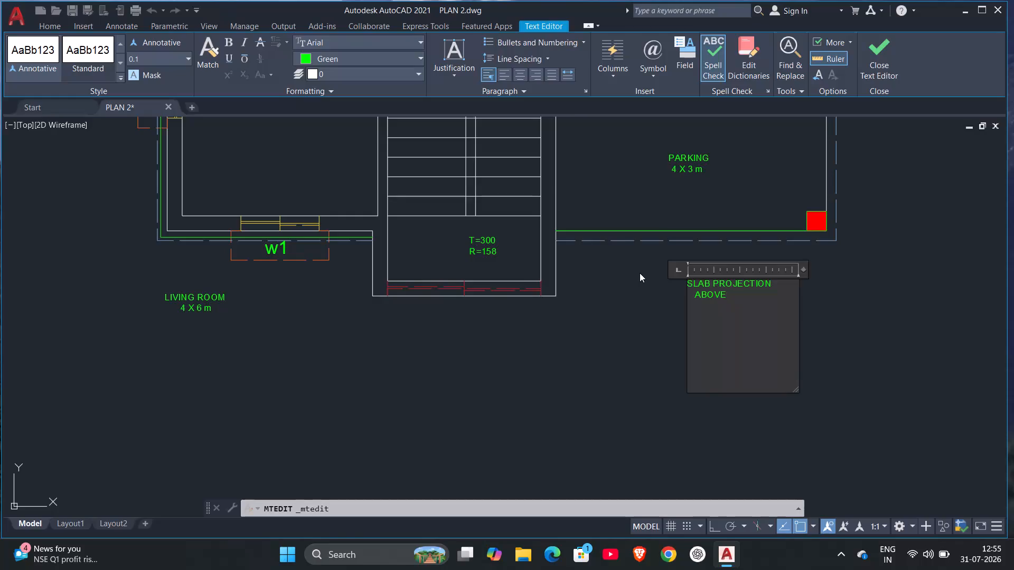
Indent ABOVE by six more spaces to centre it under SLAB PROJECTION and keep the label text.
key(Left)
key(Left)
key(Left)
key(Left)
key(Left)
key(space)
key(space)
key(space)
key(space)
key(space)
key(space)
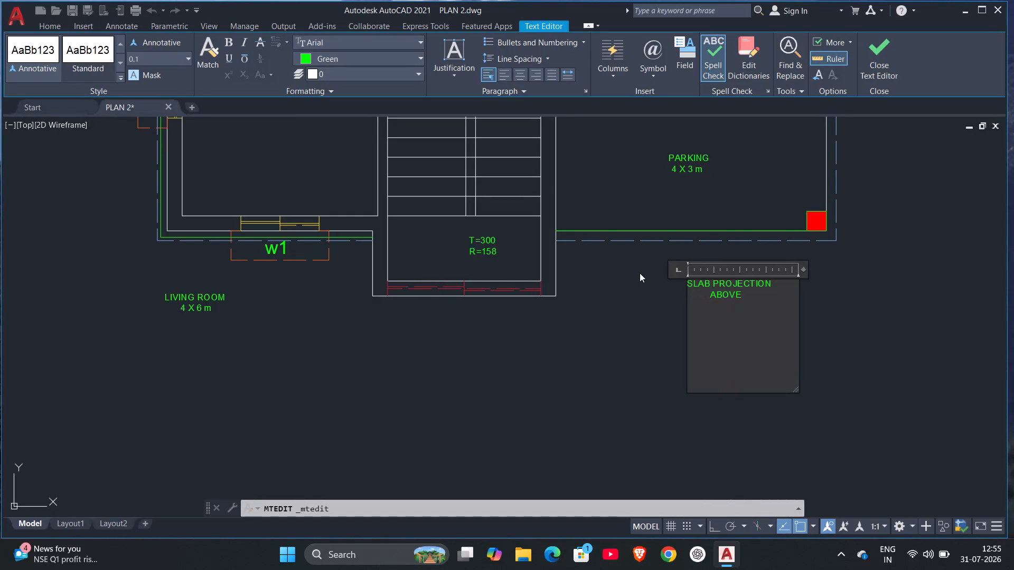
click(598, 317)
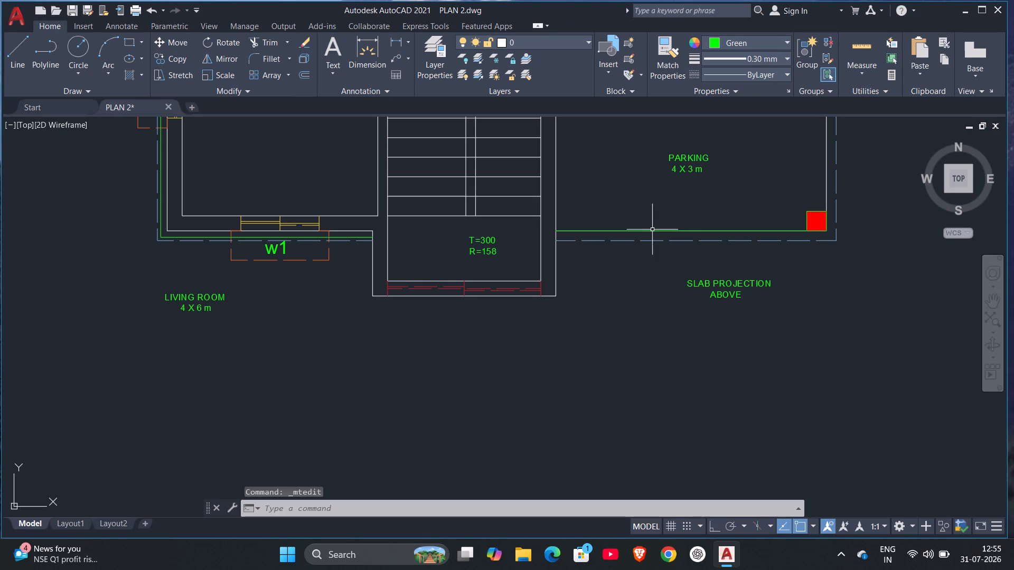
Delete the leftover LIVING ROOM, 4 X 6 m label copy outside below the kitchen's outer corner.
click(158, 289)
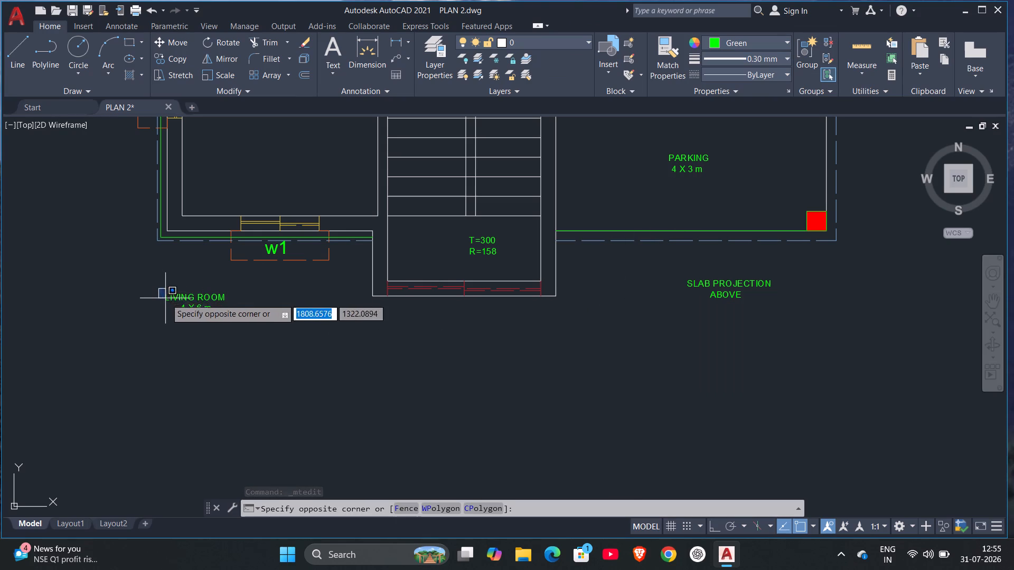
click(259, 325)
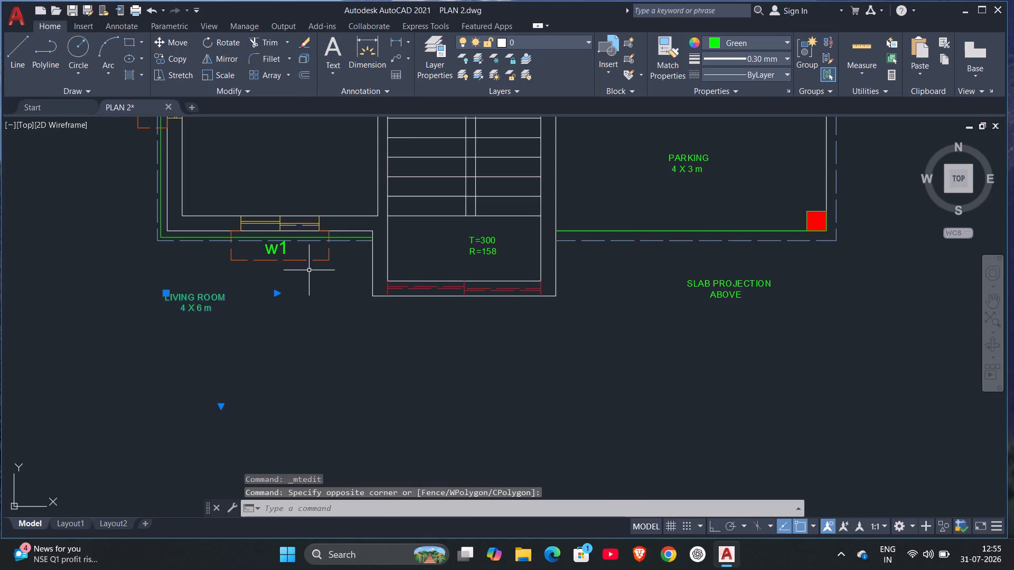
key(Delete)
Copy the SLAB PROJECTION ABOVE label about 8.14 units horizontally to the area outside below the kitchen's outer corner.
click(684, 263)
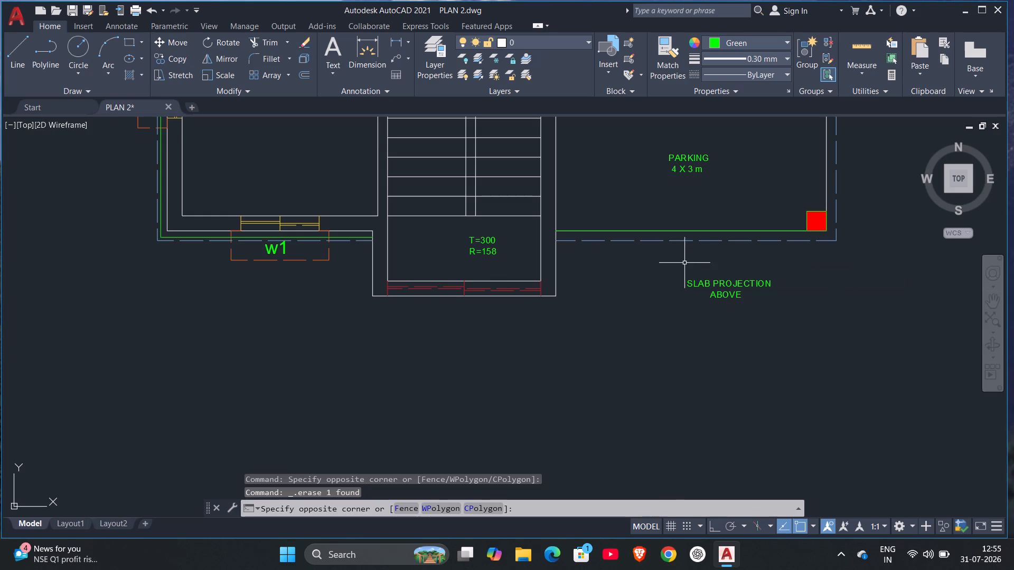
click(803, 321)
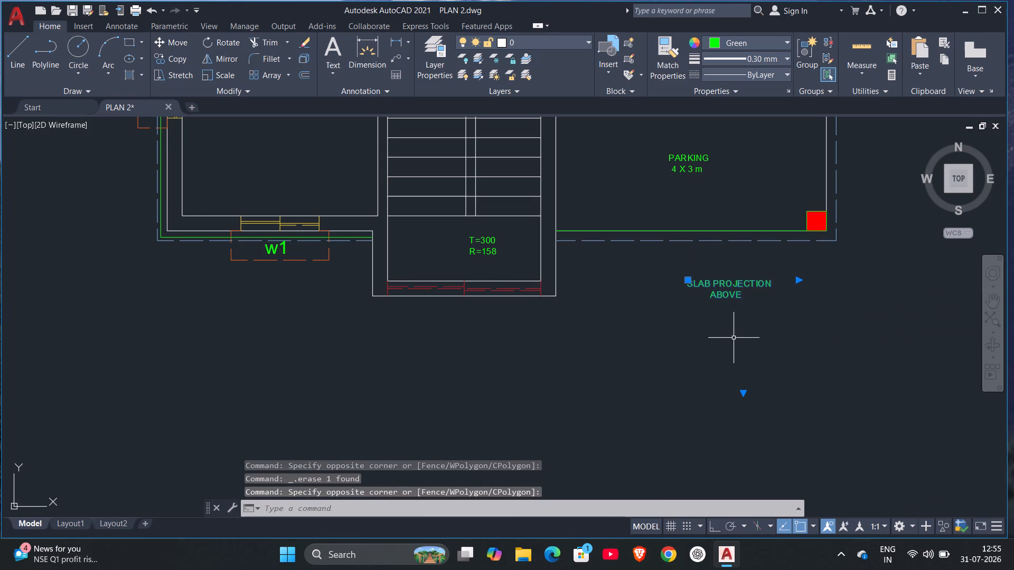
text(CO)
key(Return)
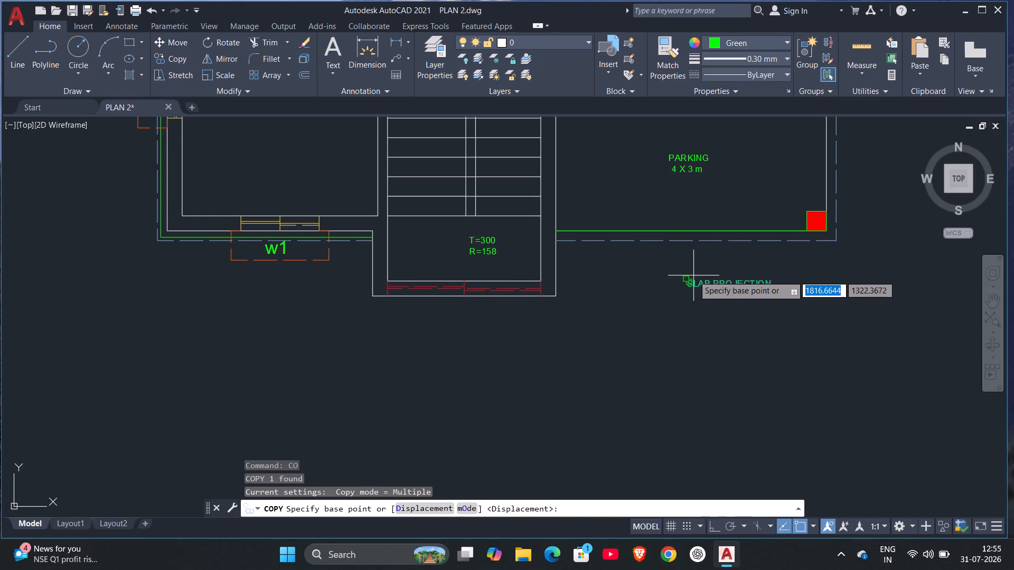
click(693, 275)
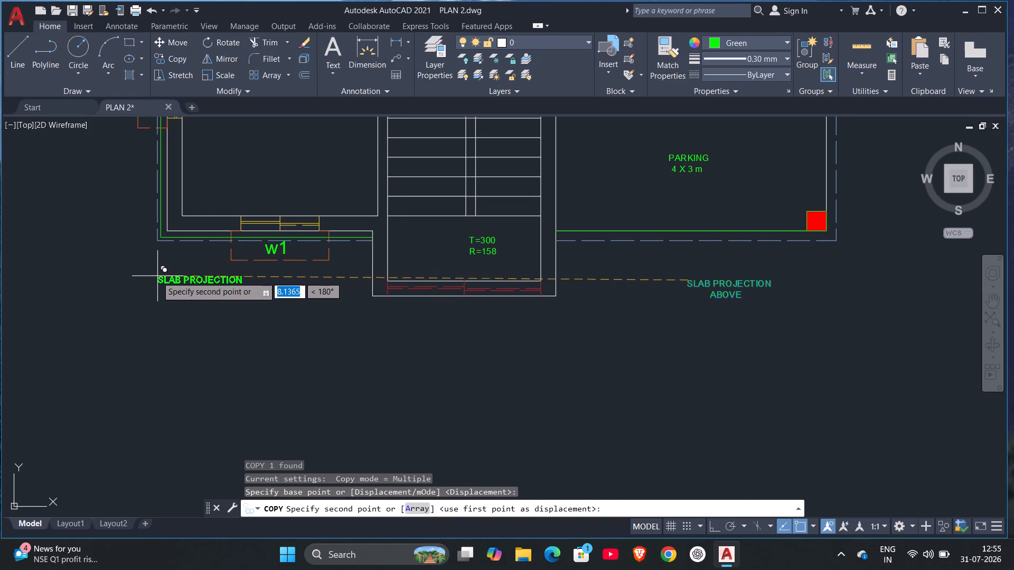
click(156, 279)
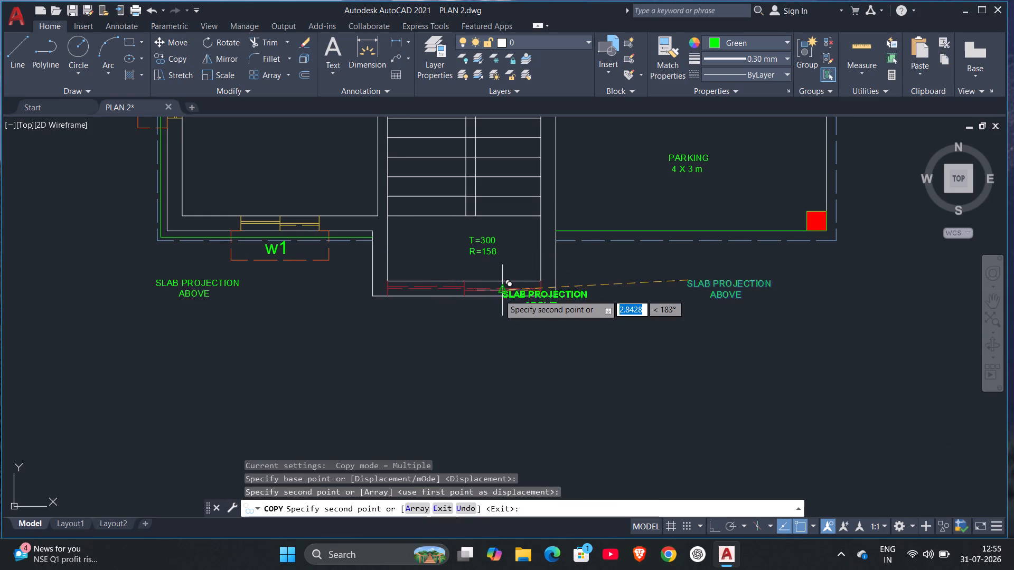
key(Escape)
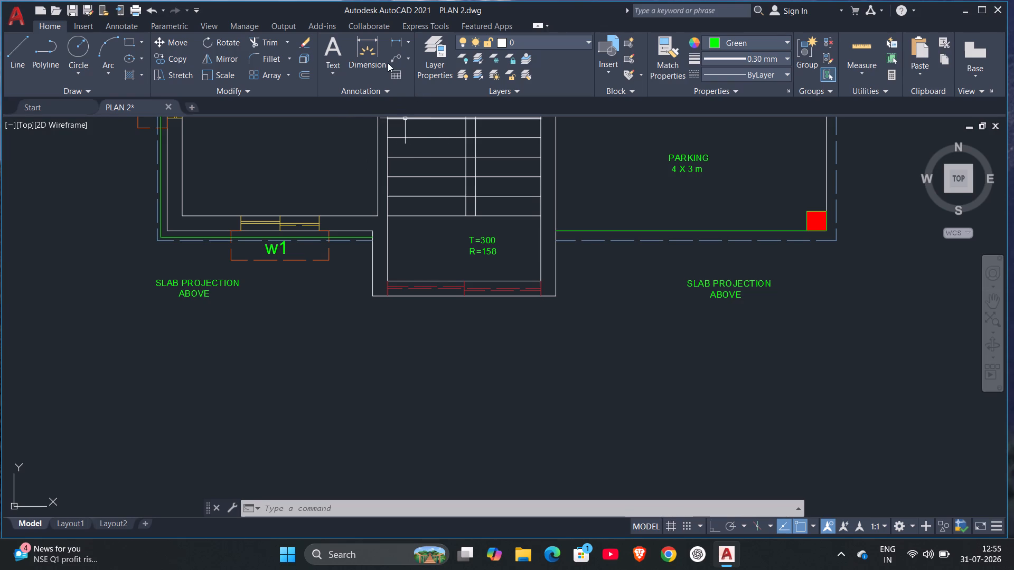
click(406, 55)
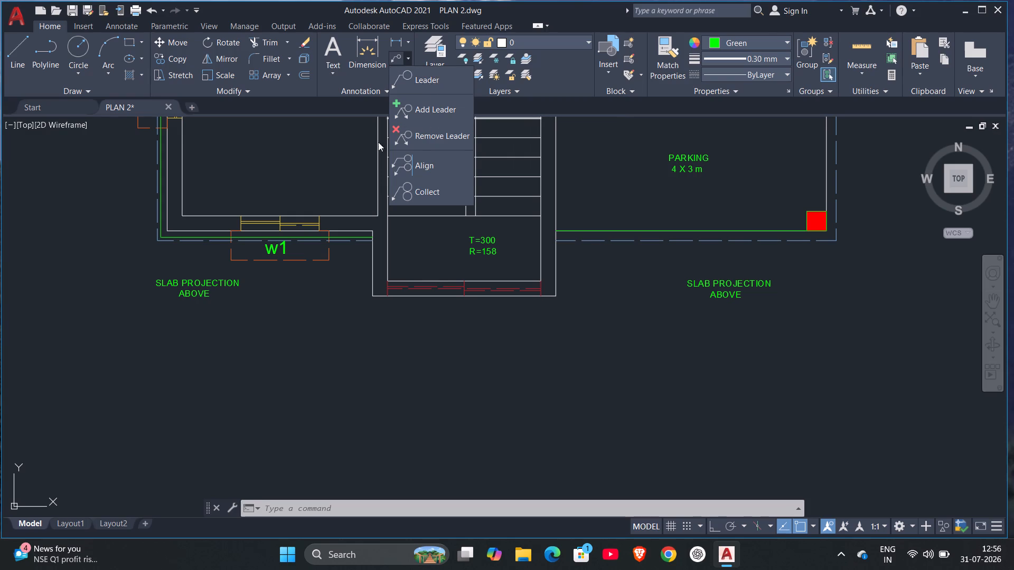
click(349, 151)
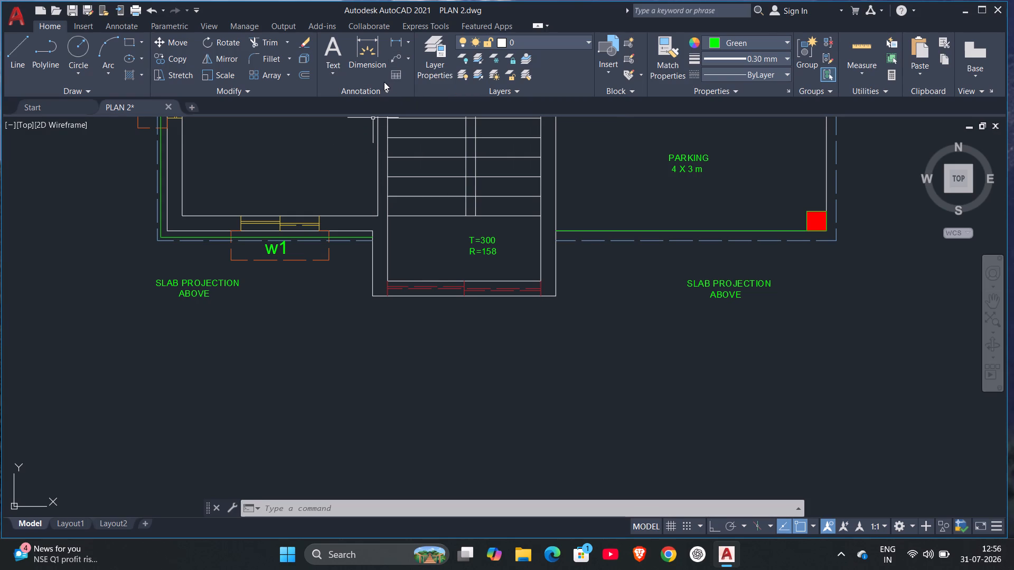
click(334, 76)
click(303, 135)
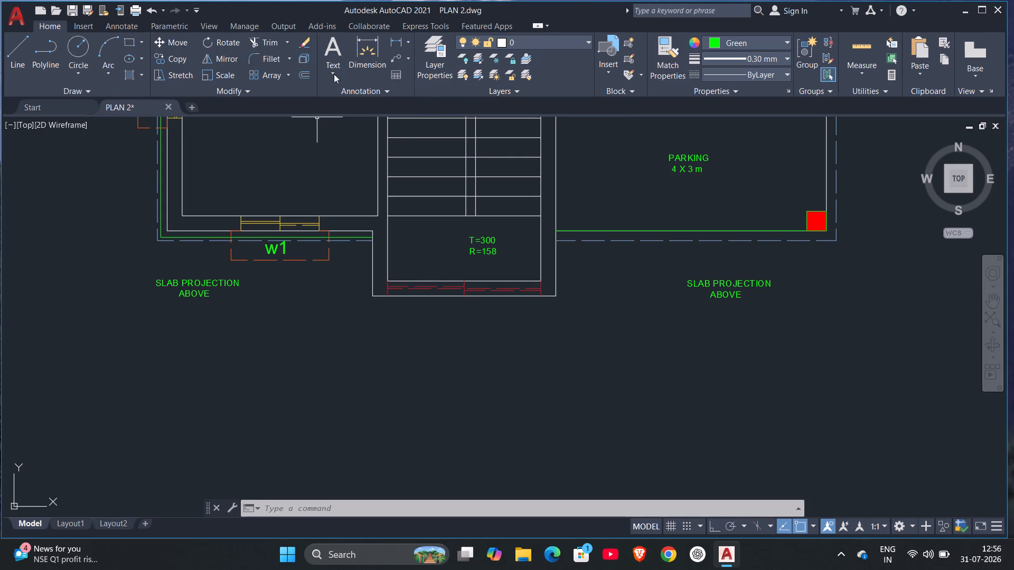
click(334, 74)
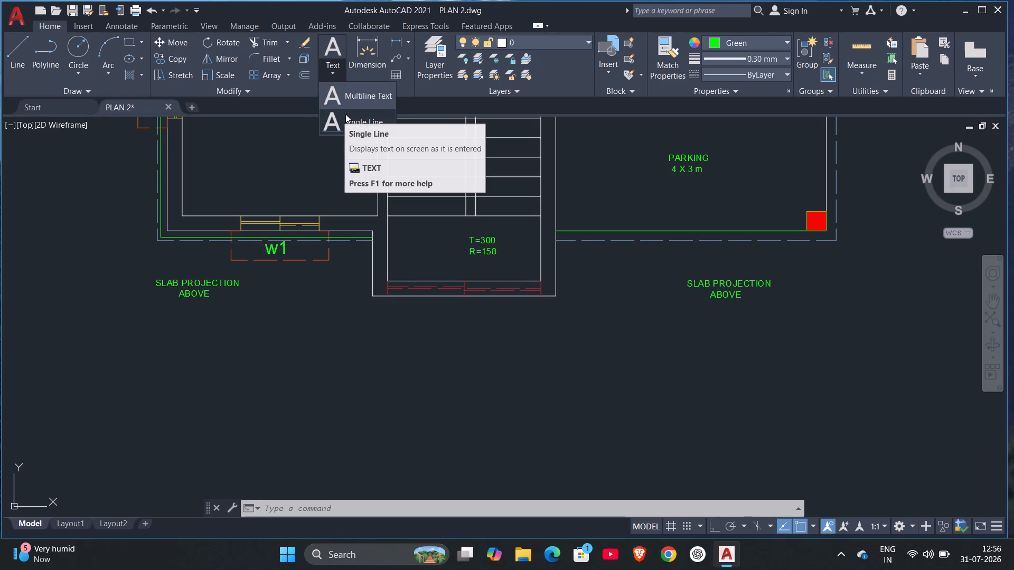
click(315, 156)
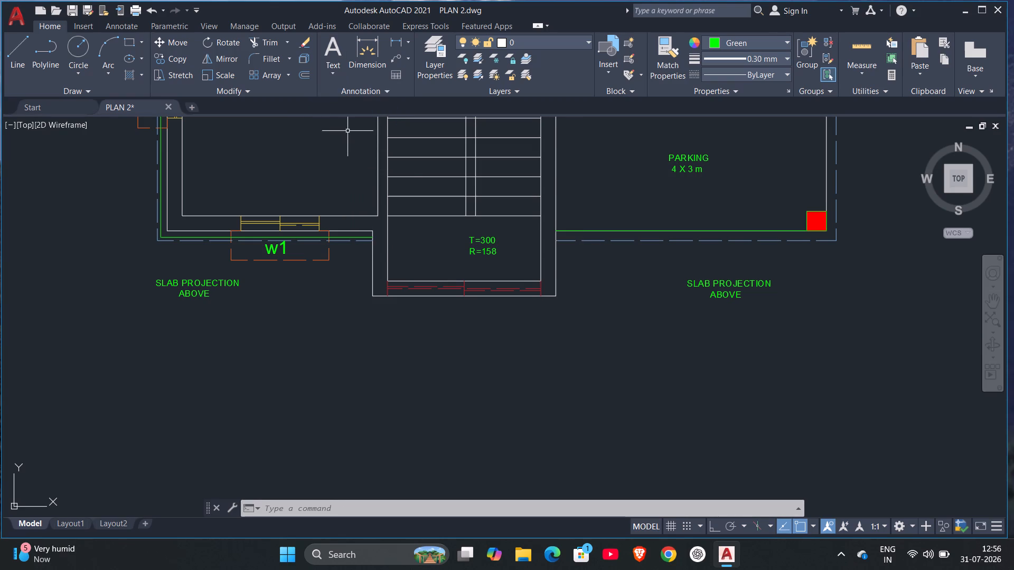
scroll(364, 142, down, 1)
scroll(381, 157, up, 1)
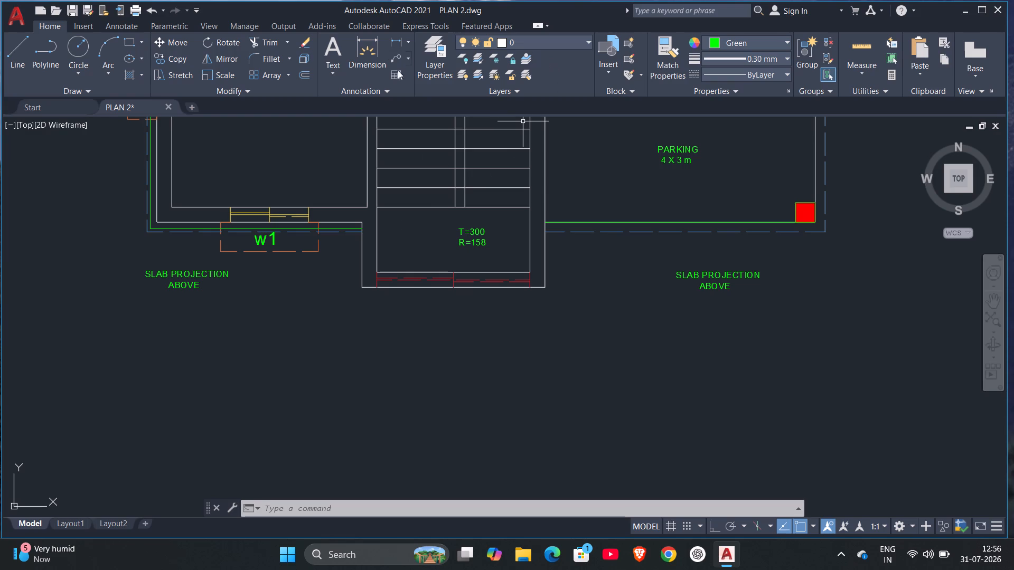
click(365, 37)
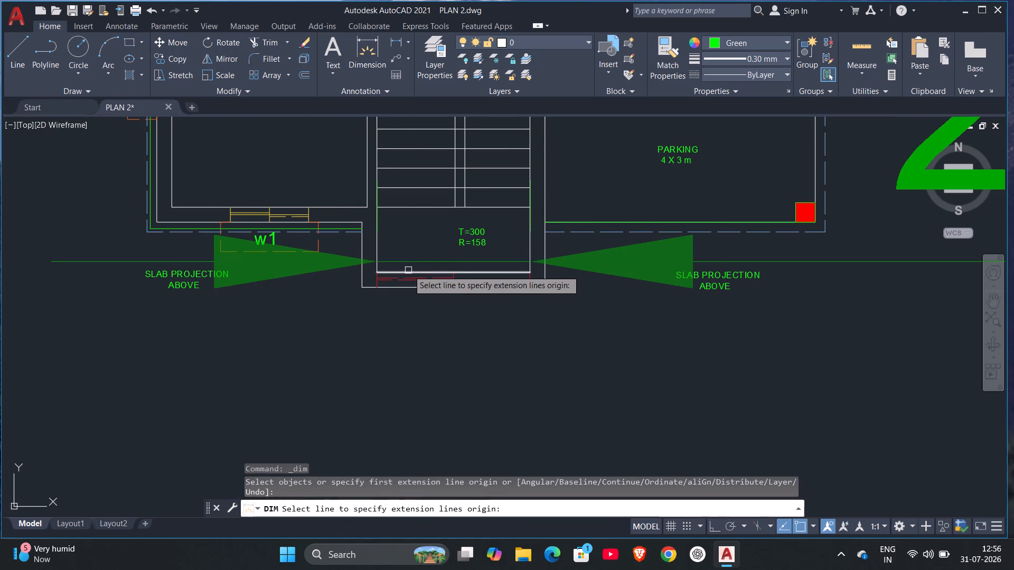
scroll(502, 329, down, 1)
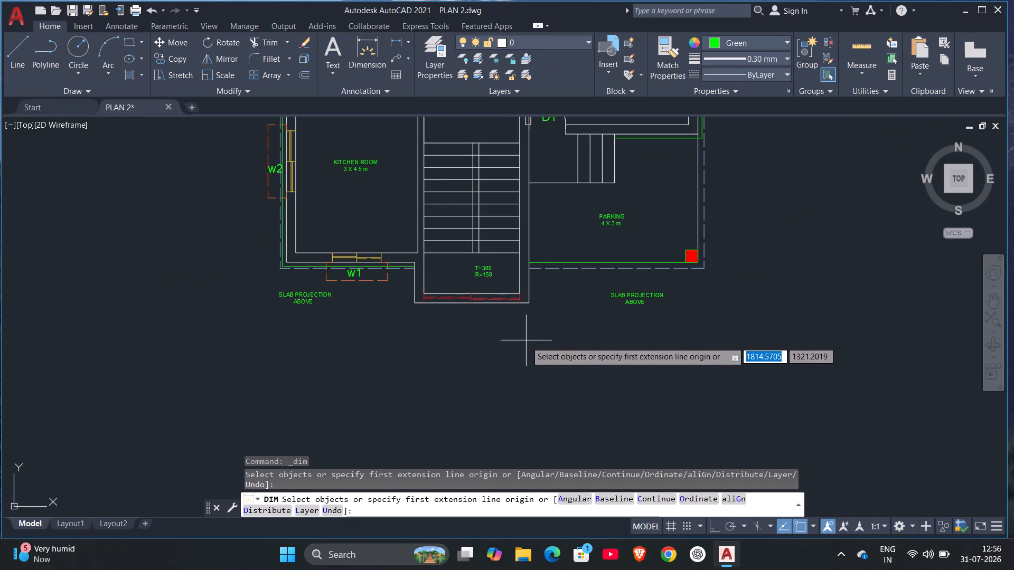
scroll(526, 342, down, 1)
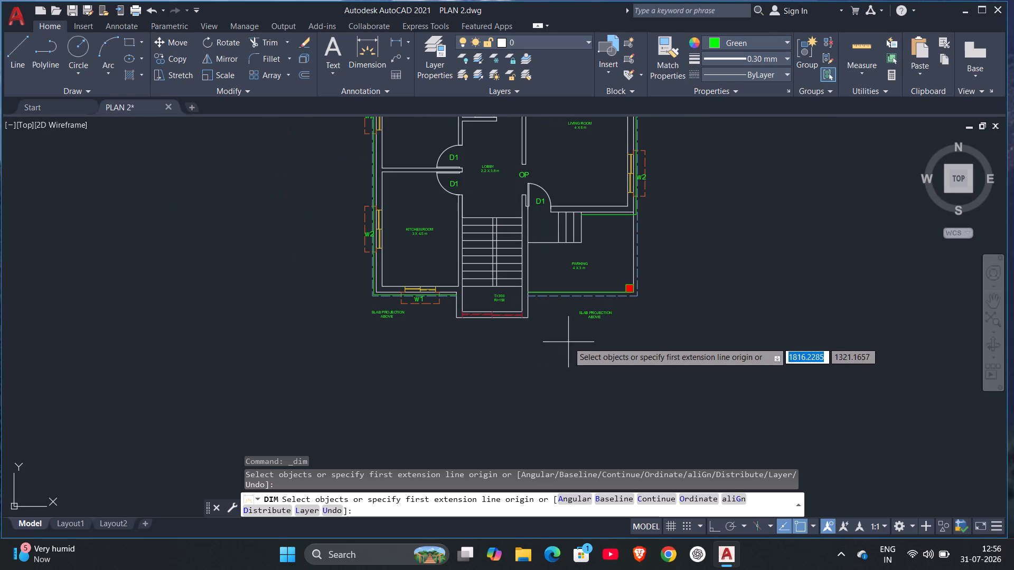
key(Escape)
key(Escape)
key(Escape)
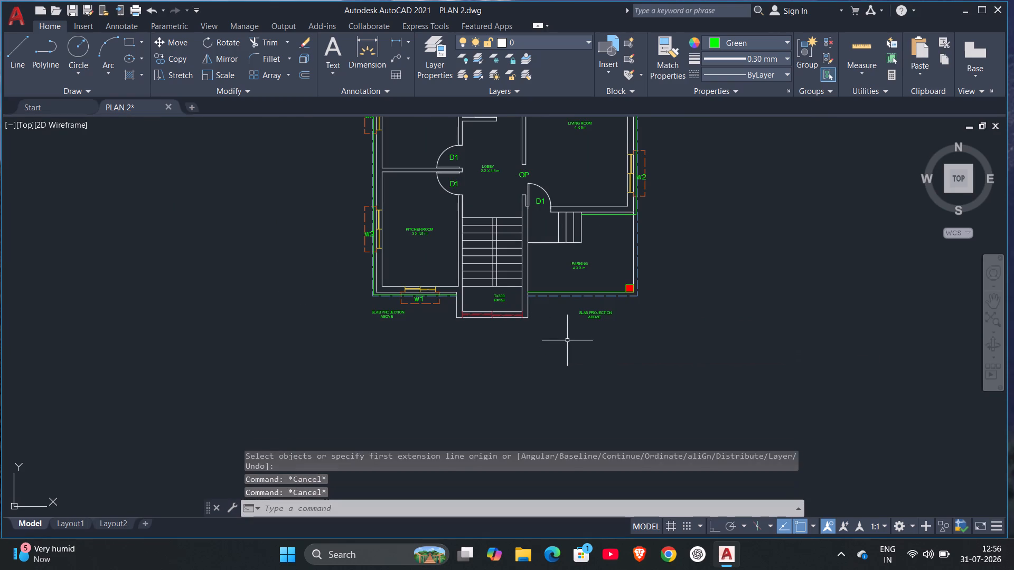
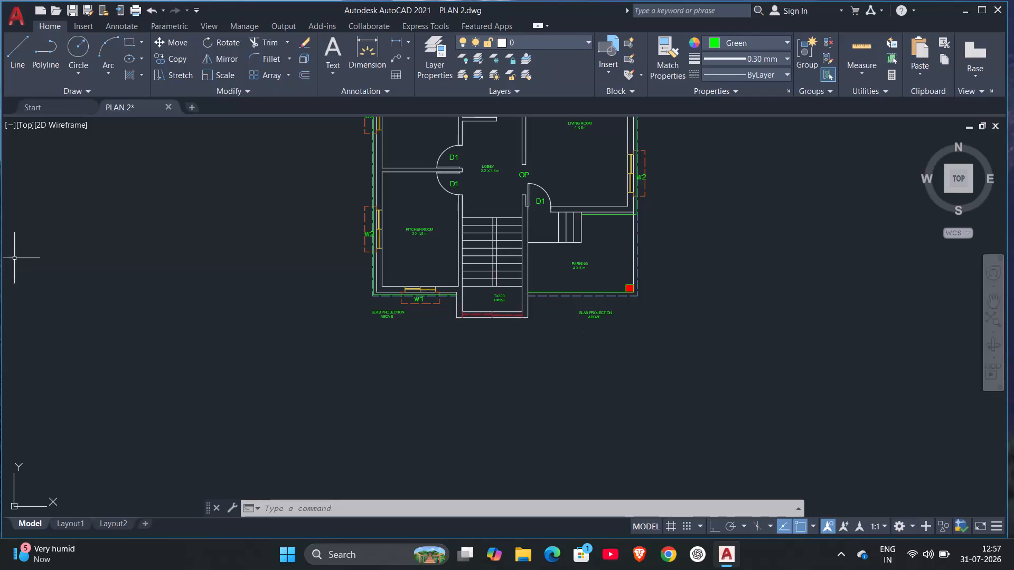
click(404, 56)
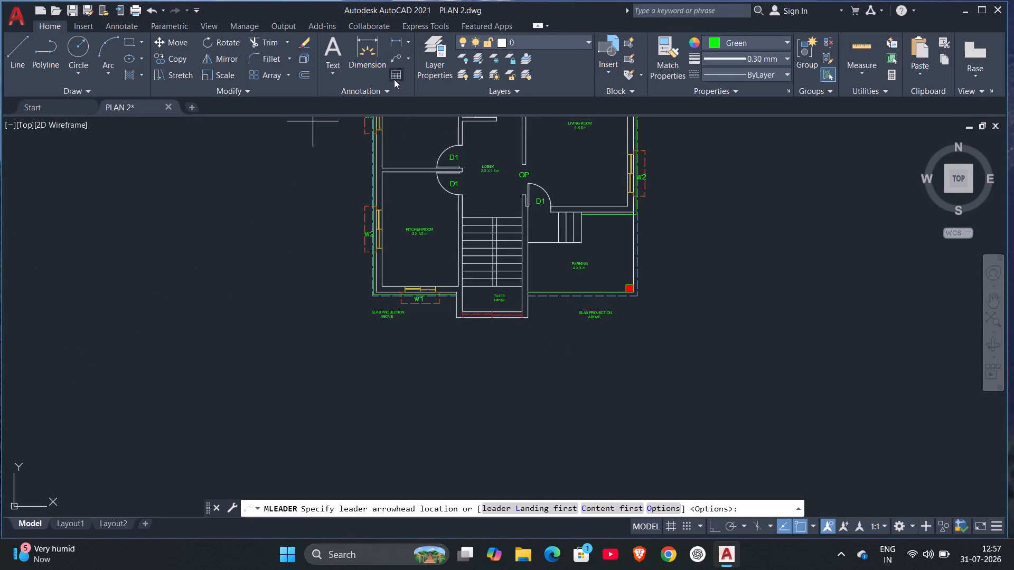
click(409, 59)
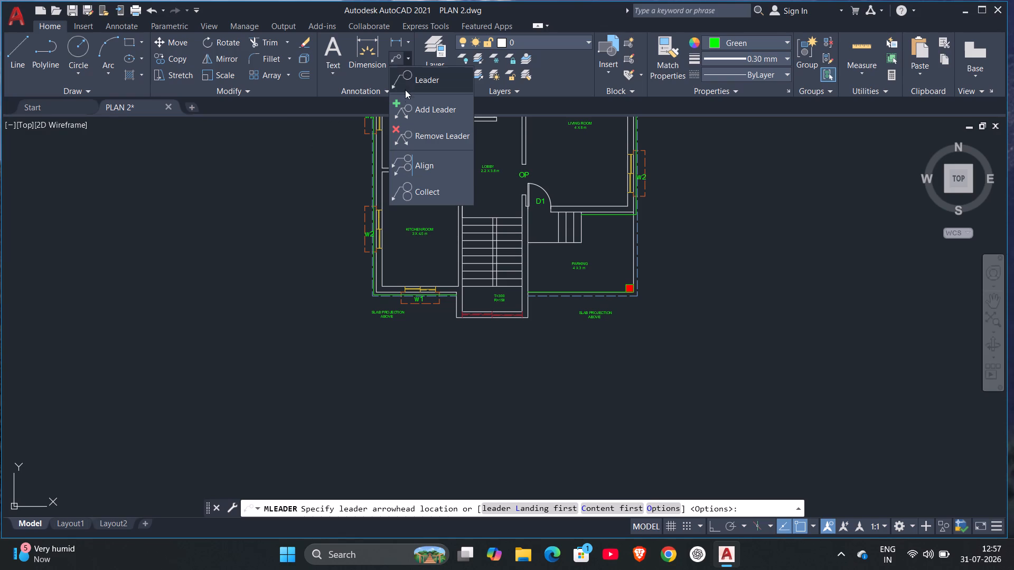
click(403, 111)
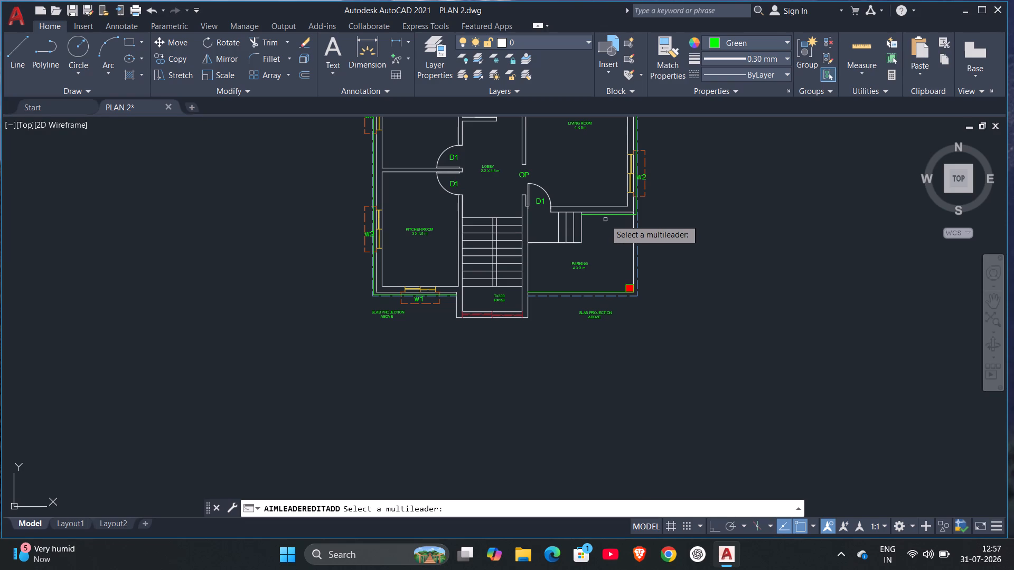
Place a multileader with its arrowhead on the green plinth line above the parking area, landing just outside the plan's east side.
click(405, 56)
click(408, 79)
scroll(604, 234, up, 3)
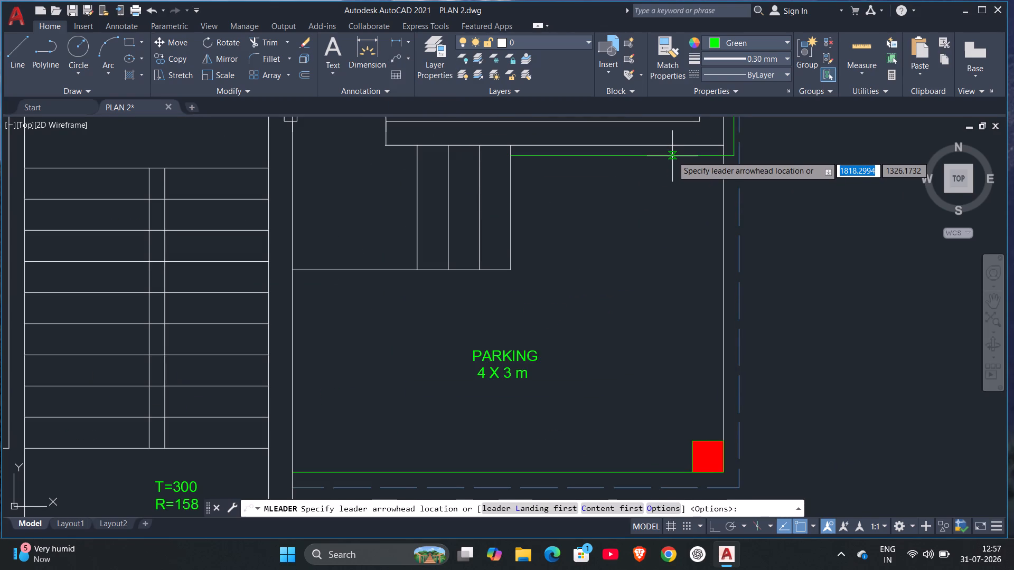
click(672, 156)
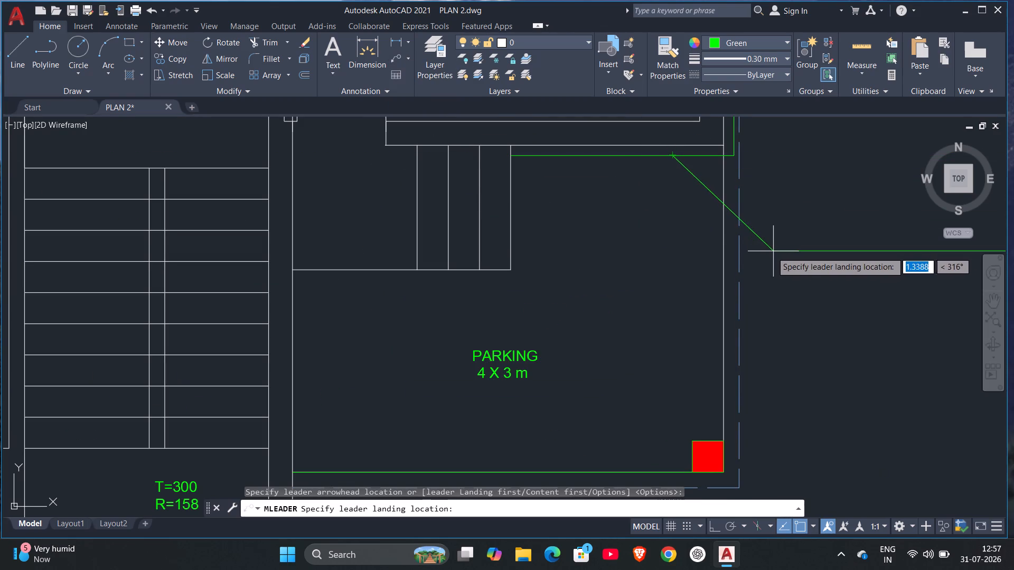
scroll(698, 280, down, 2)
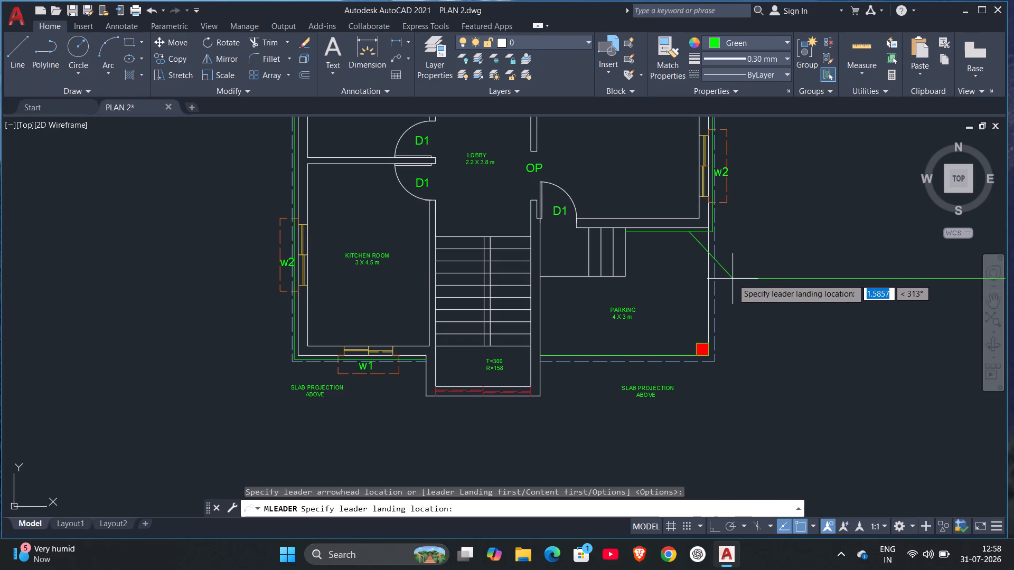
click(733, 279)
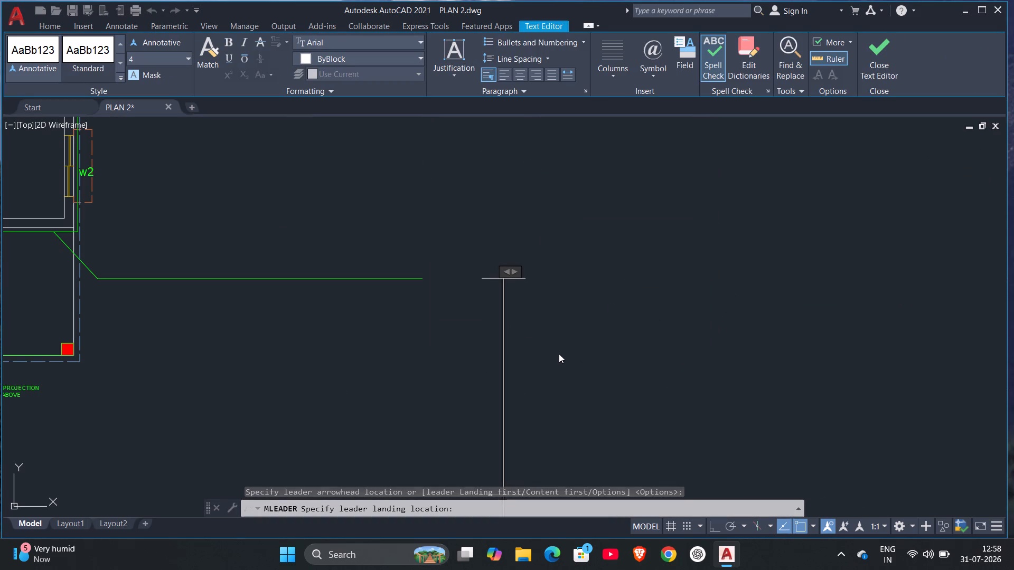
Enter PLINTH PROJECTION as the text of the new leader.
text(PLIM)
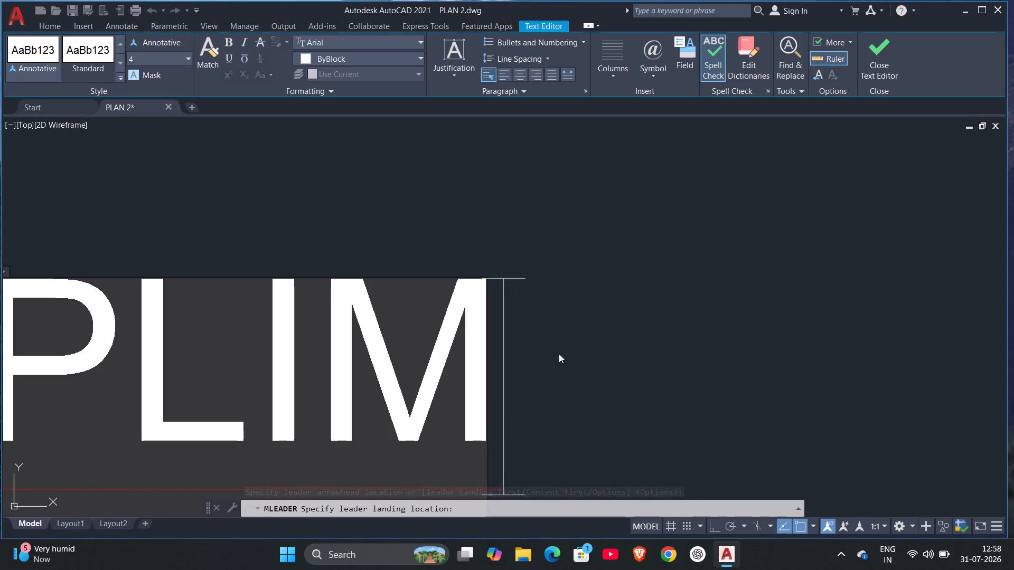
key(BackSpace)
text(NTH)
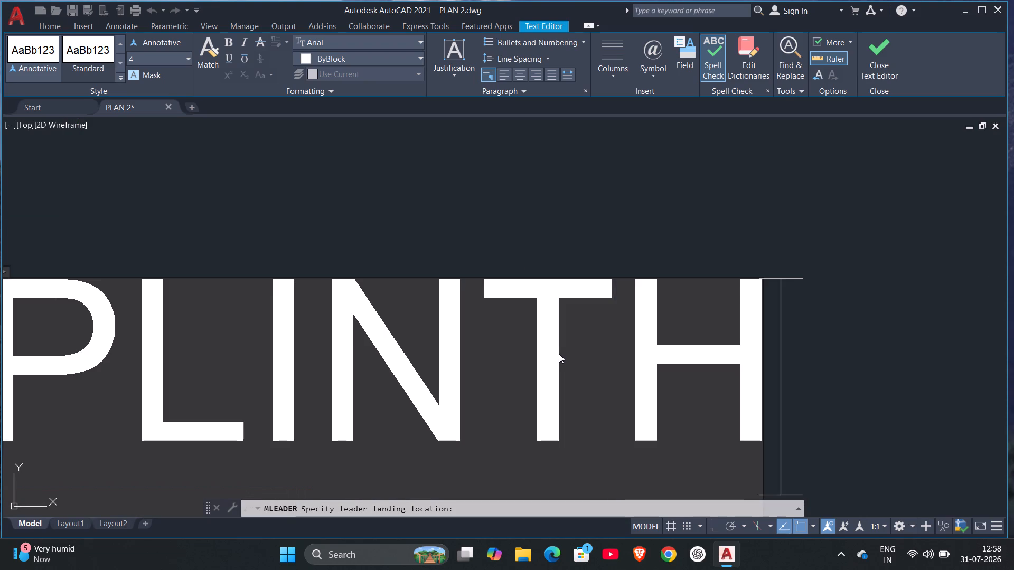
key(space)
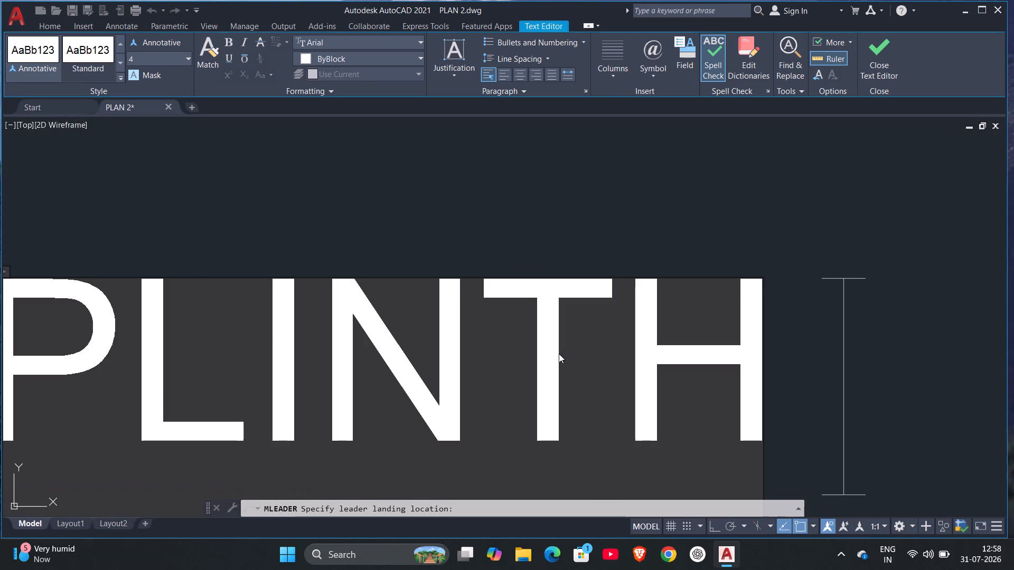
text(PROJECTION)
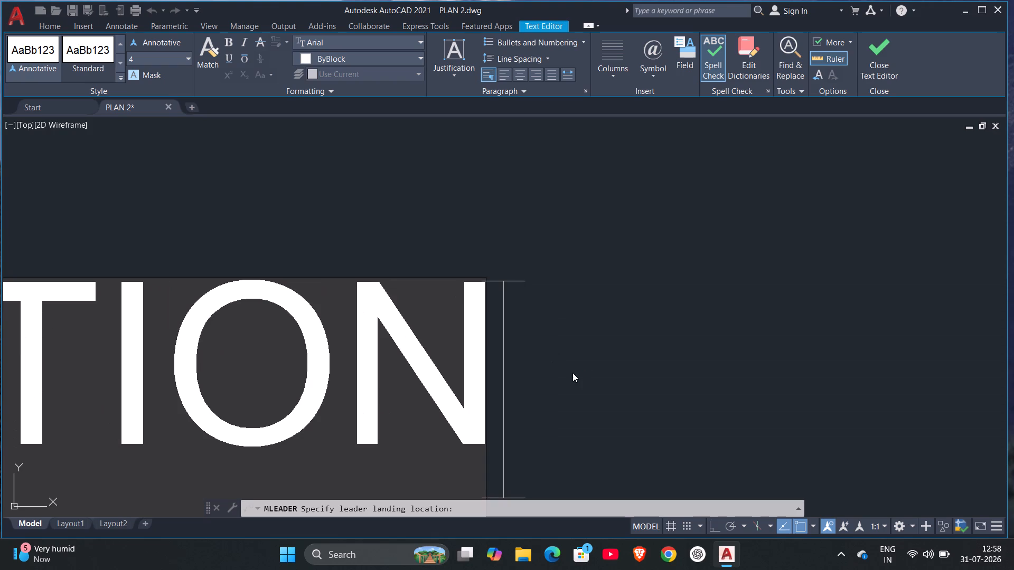
scroll(562, 388, down, 4)
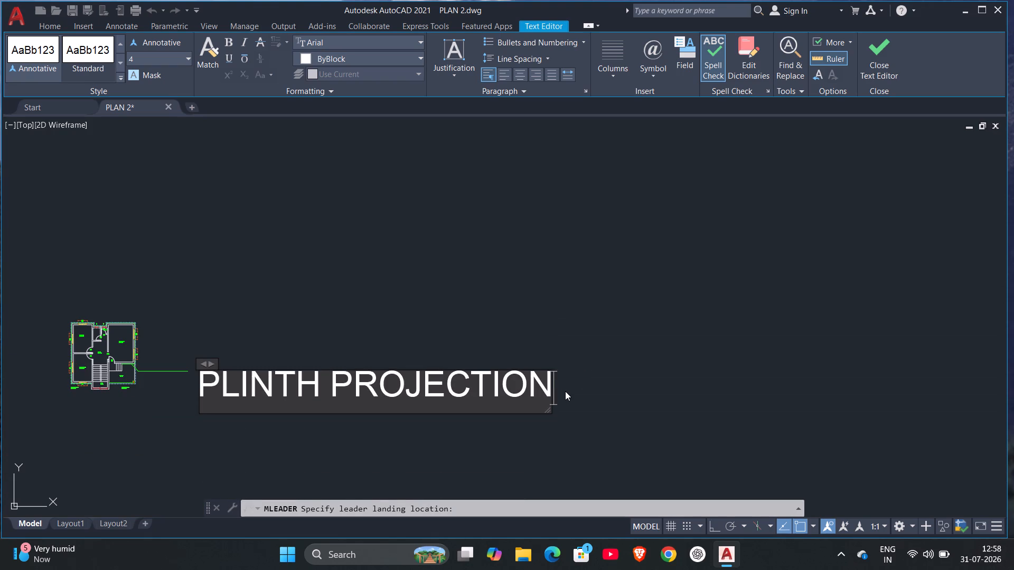
middle_drag(547, 433, 564, 400)
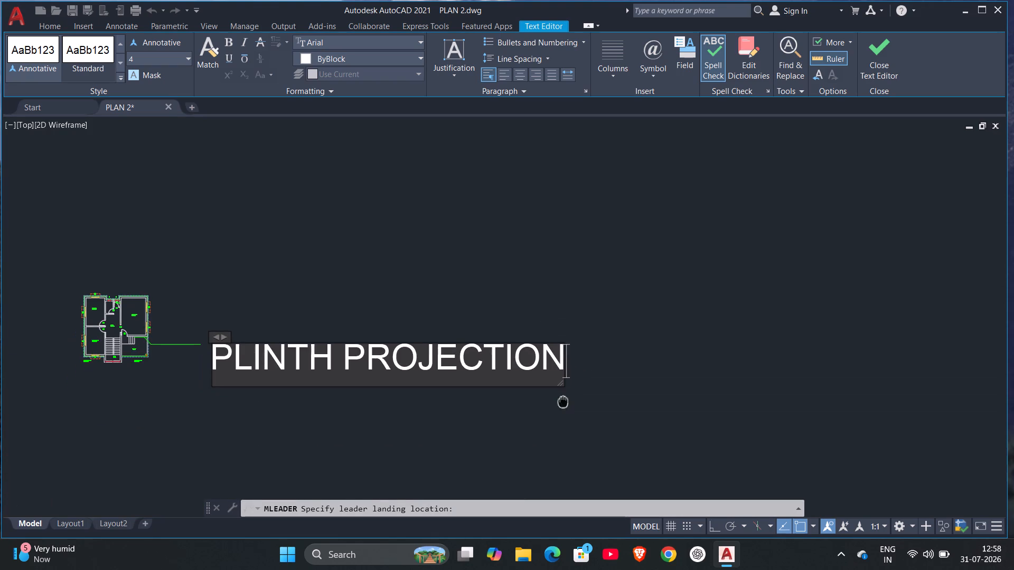
middle_drag(564, 400, 689, 415)
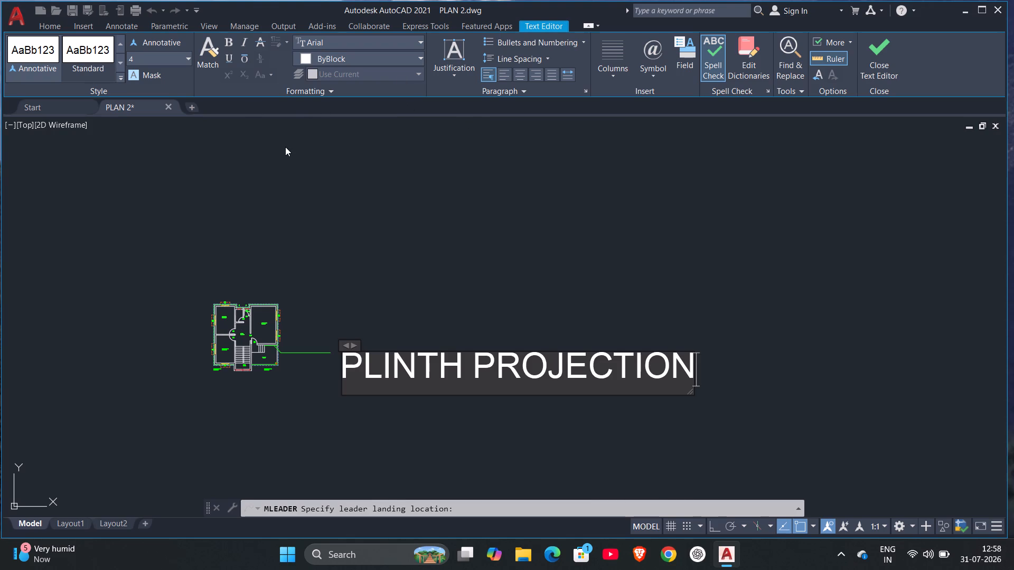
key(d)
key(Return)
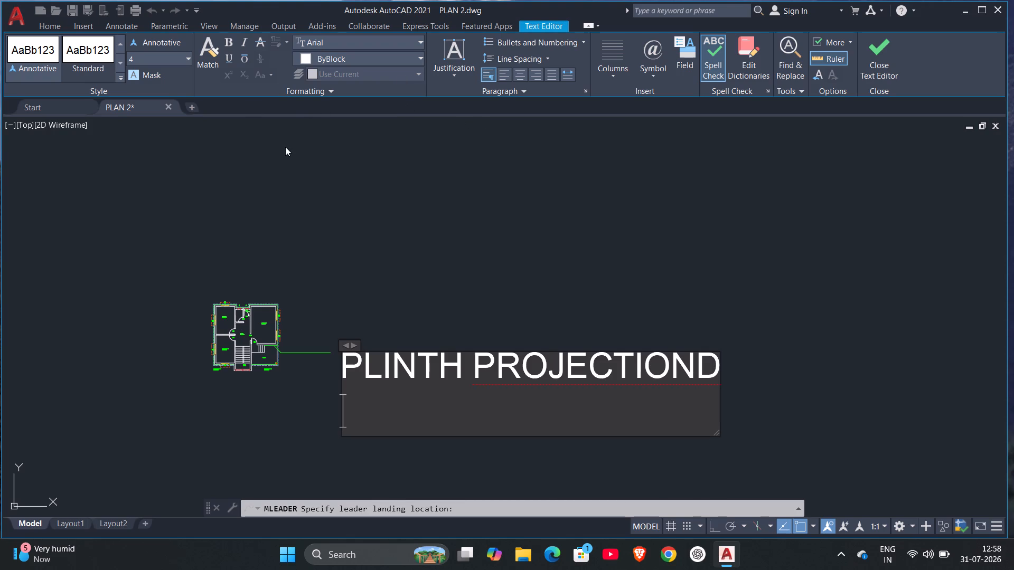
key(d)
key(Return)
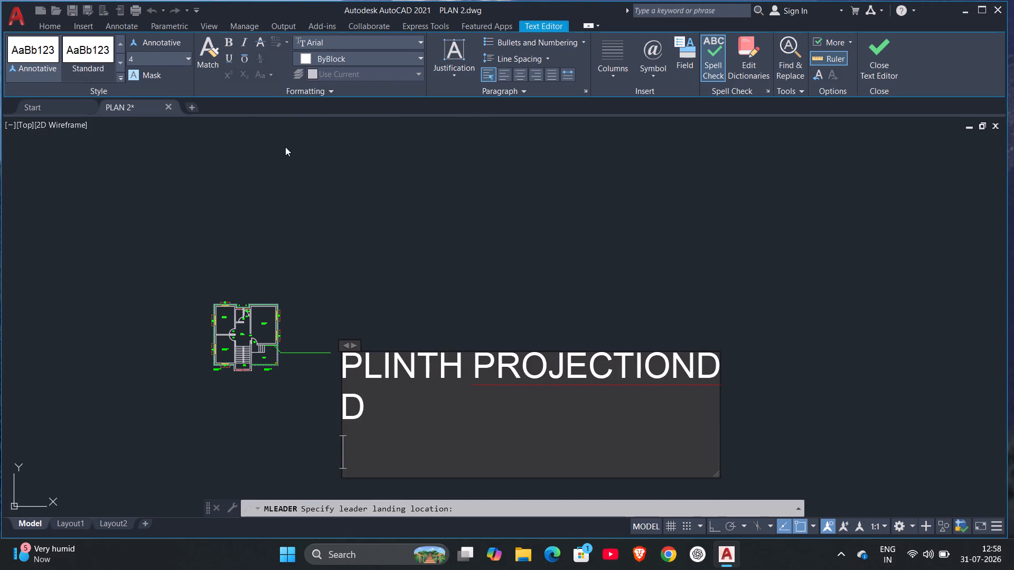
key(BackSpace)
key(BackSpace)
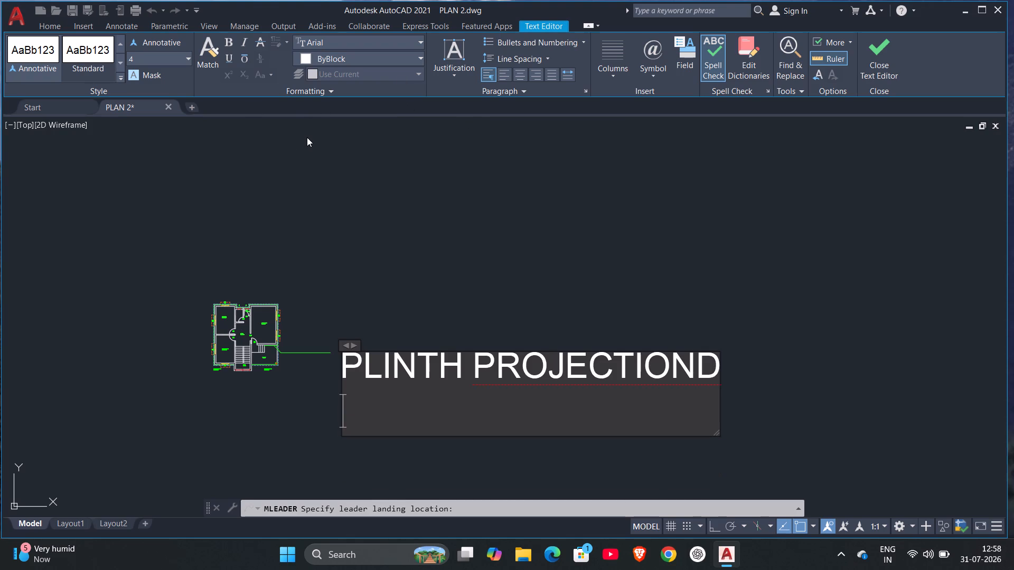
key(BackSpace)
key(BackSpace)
Finish editing the leader's text.
click(379, 198)
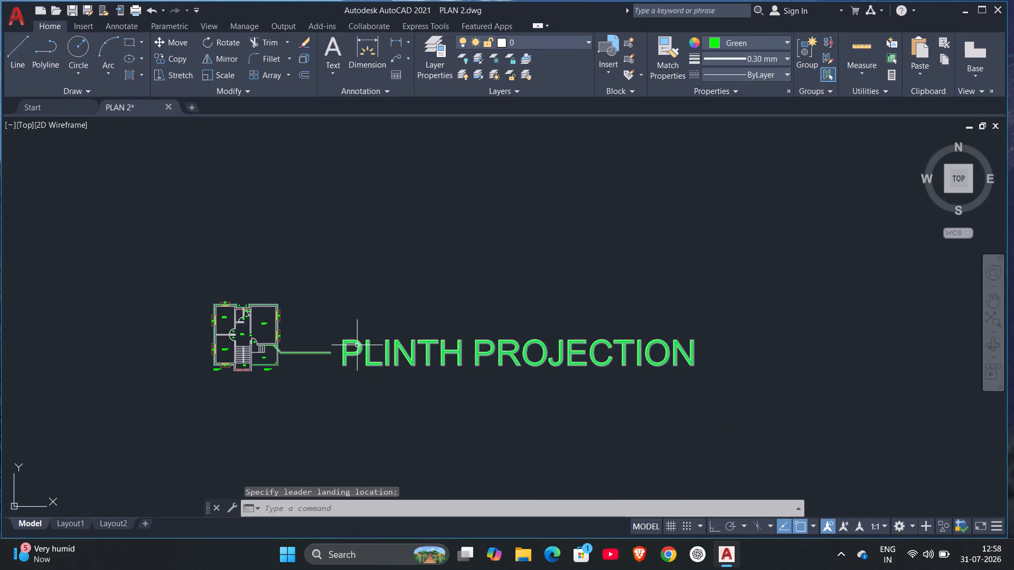
Set the text height of the PLINTH PROJECTION leader to 0.2 in its properties.
click(357, 345)
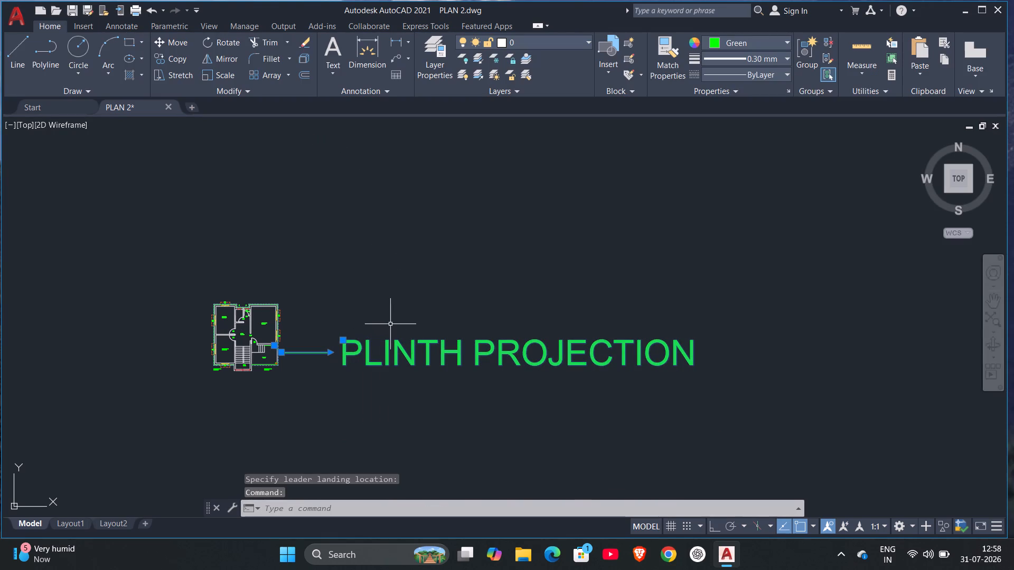
right_drag(390, 324, 397, 319)
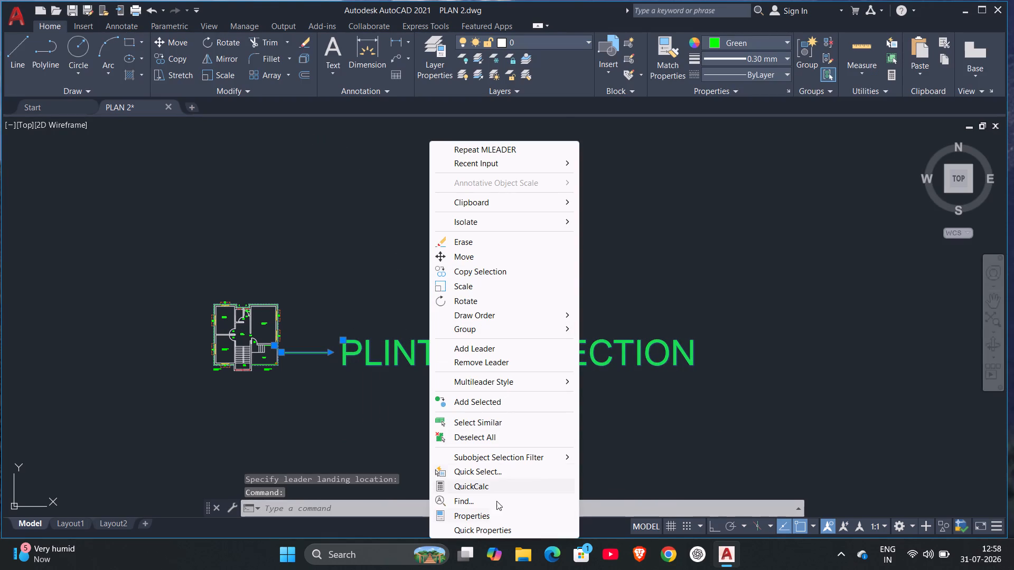
click(495, 519)
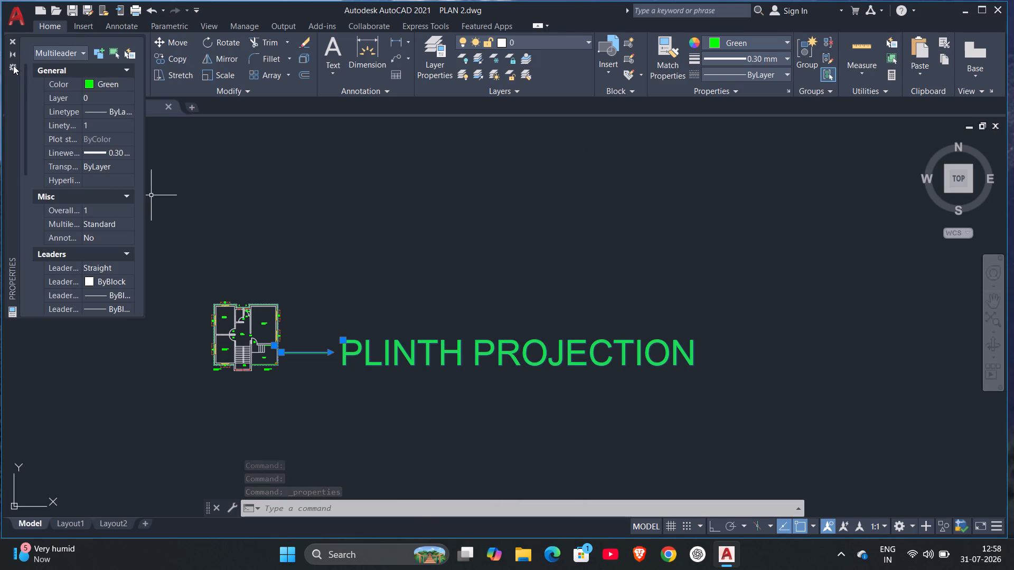
scroll(77, 212, down, 2)
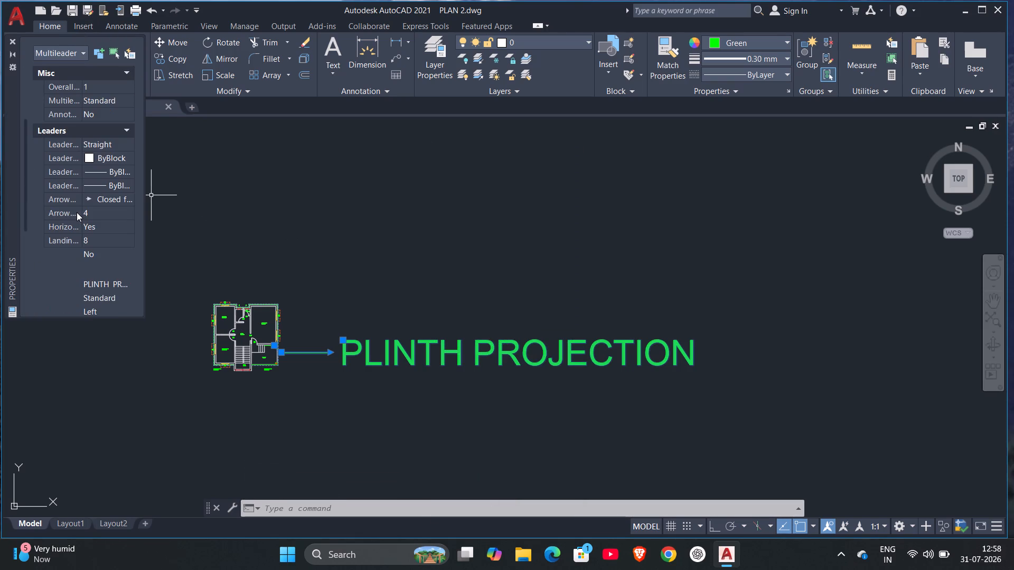
scroll(77, 212, down, 2)
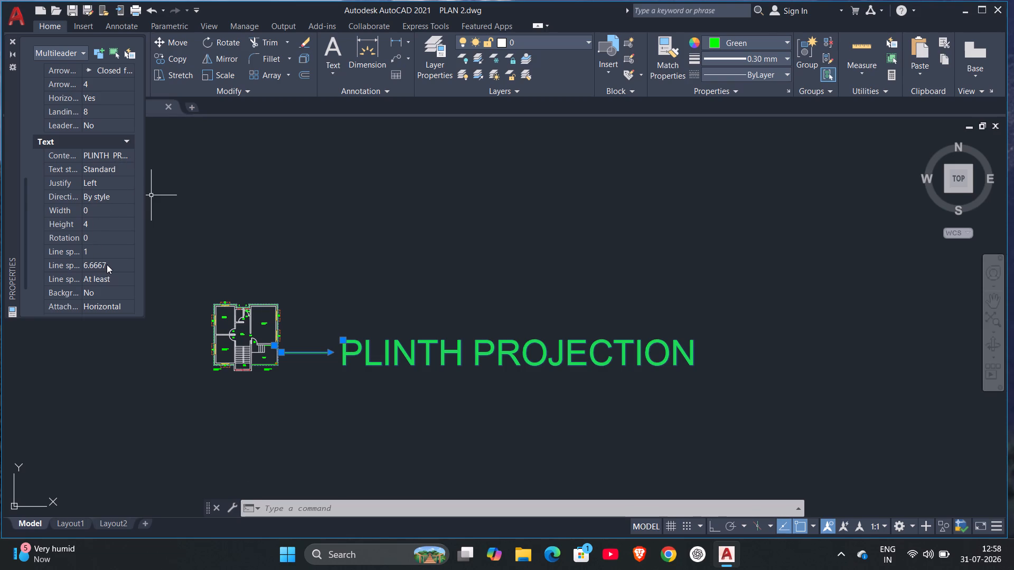
scroll(107, 264, down, 1)
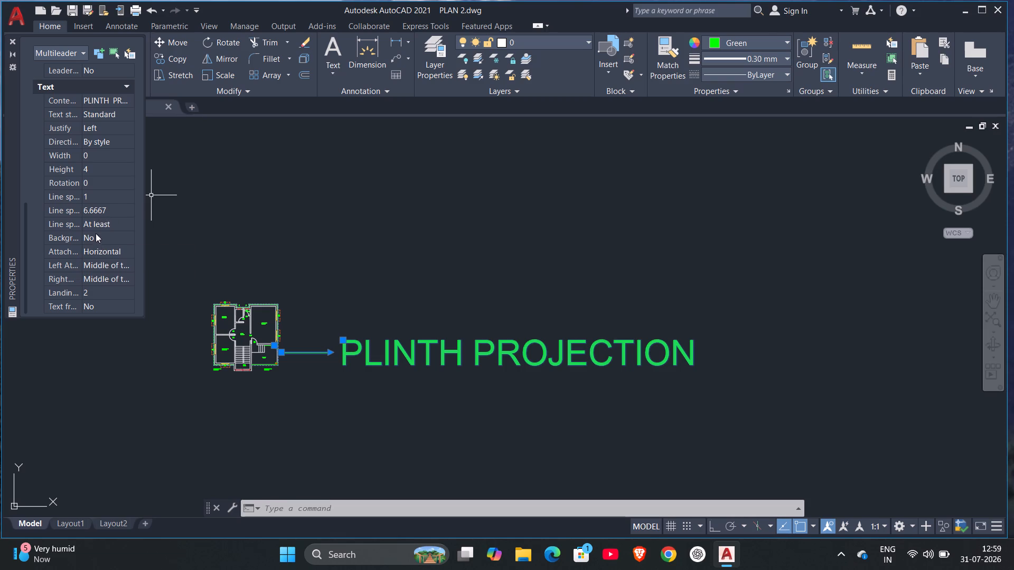
scroll(108, 277, down, 13)
scroll(88, 282, up, 3)
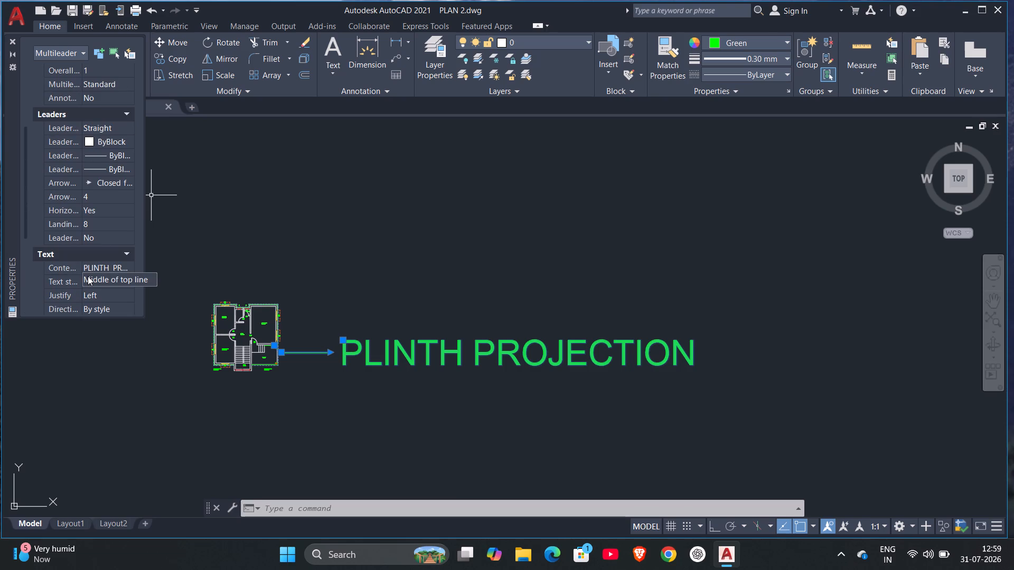
scroll(88, 276, down, 5)
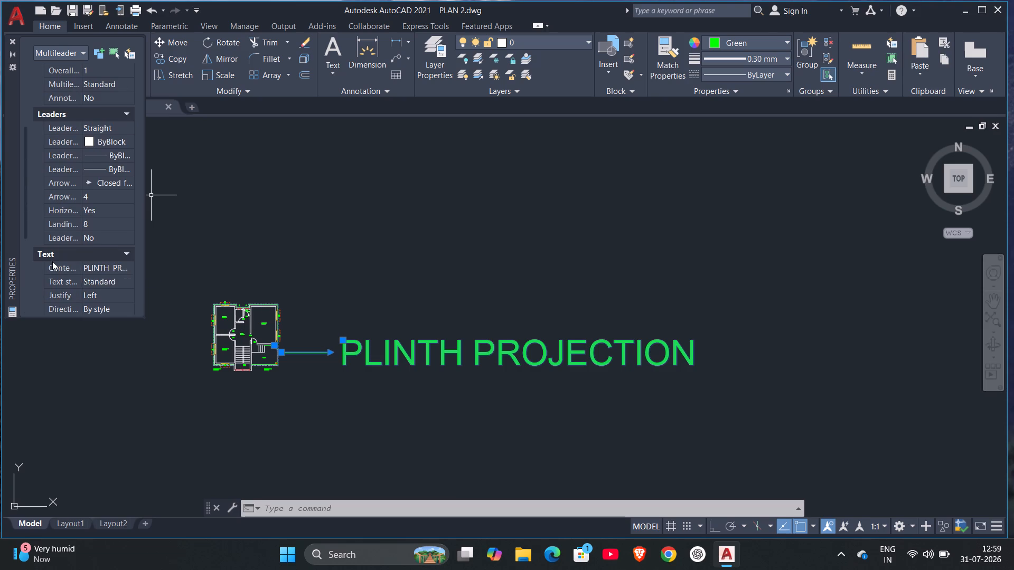
scroll(52, 261, down, 2)
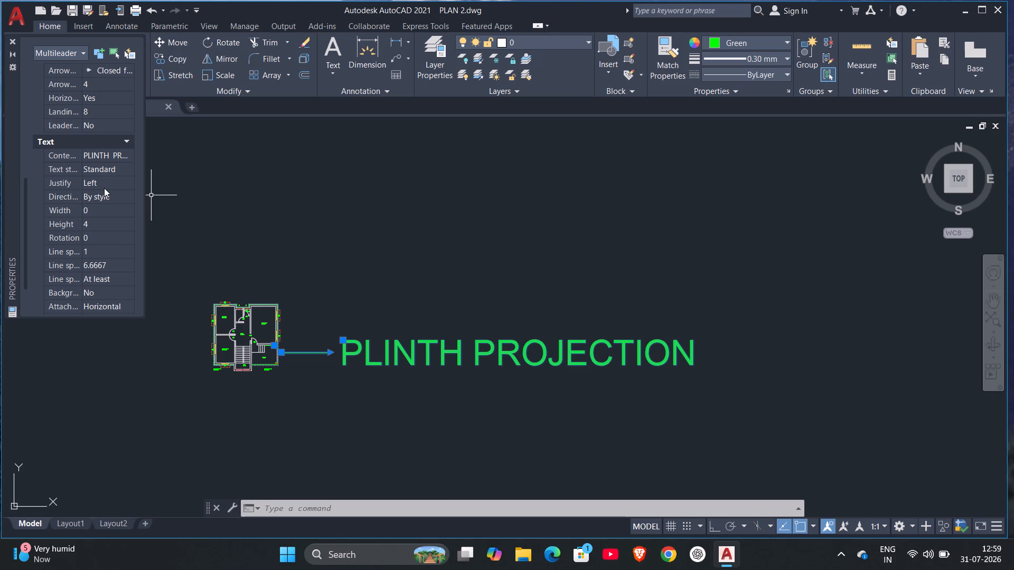
click(95, 220)
key(BackSpace)
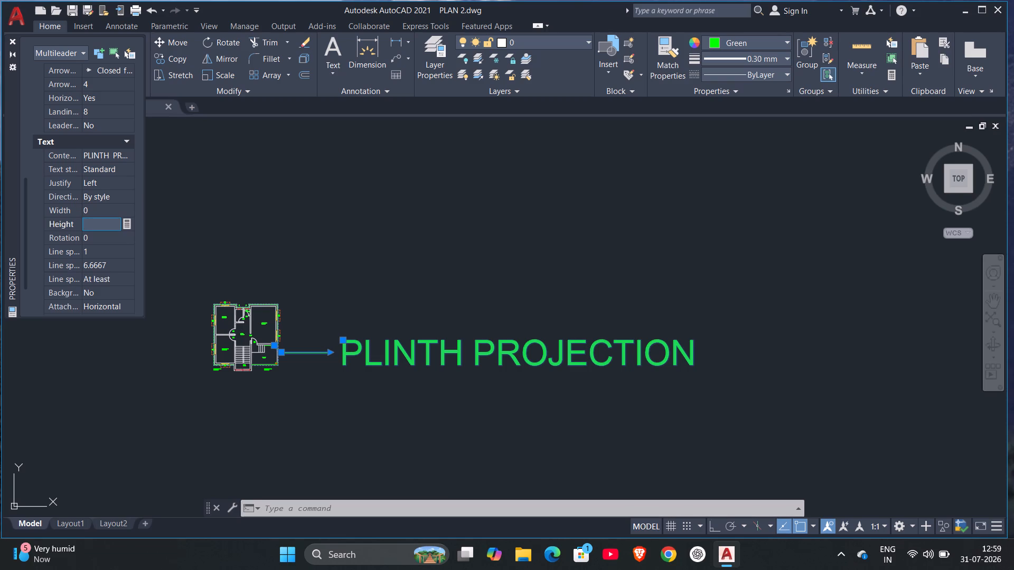
text(.2)
key(Return)
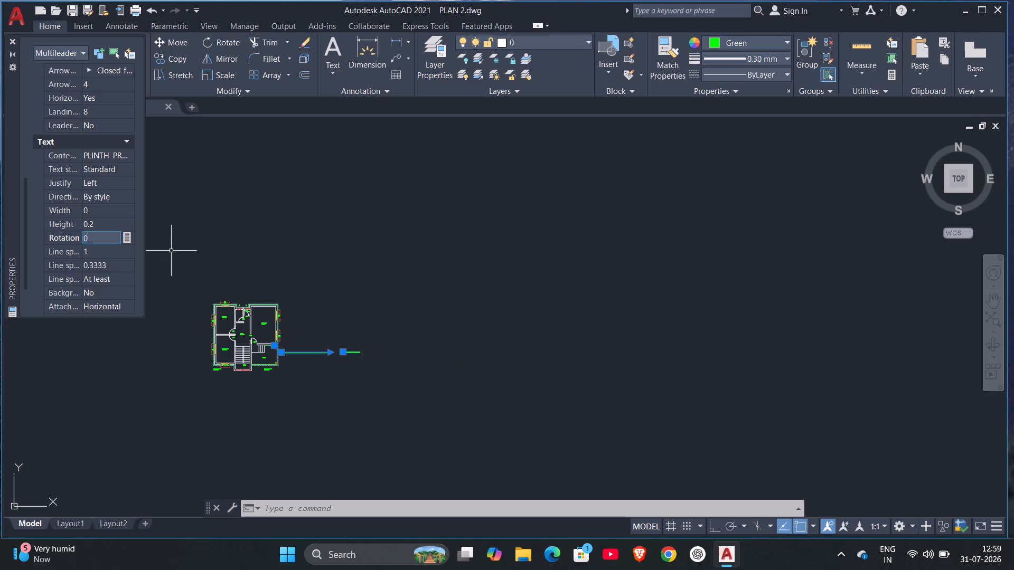
Set the line space factor of the PLINTH PROJECTION leader's text to 0.3.
scroll(153, 248, up, 2)
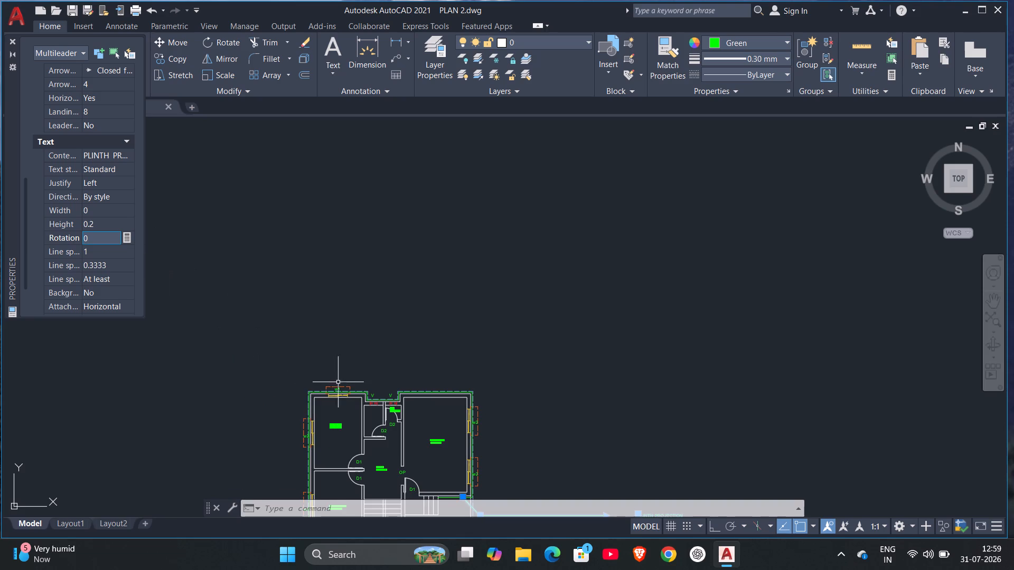
middle_drag(340, 378, 285, 261)
scroll(552, 392, up, 2)
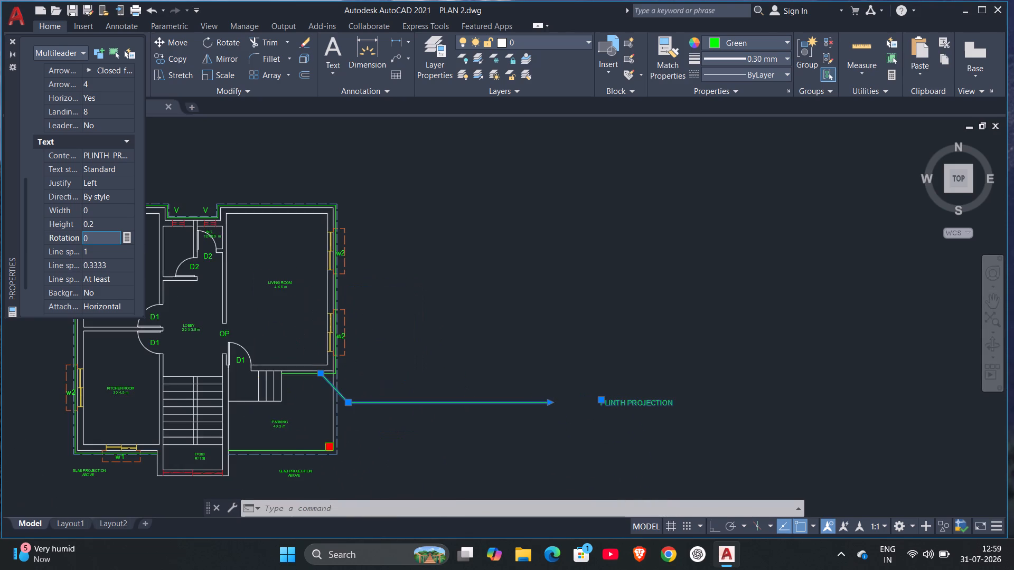
click(91, 250)
key(BackSpace)
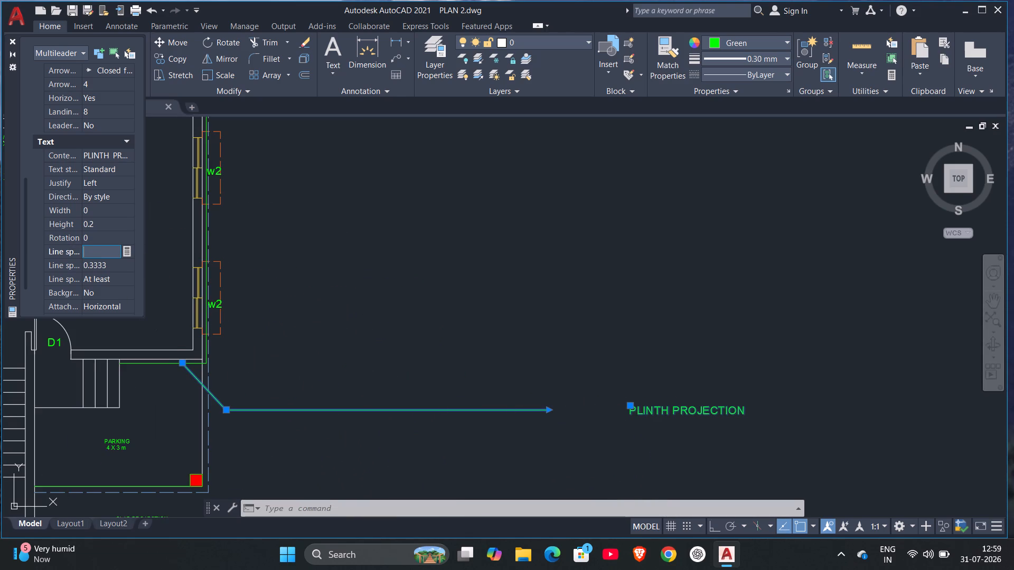
text(.3)
key(Return)
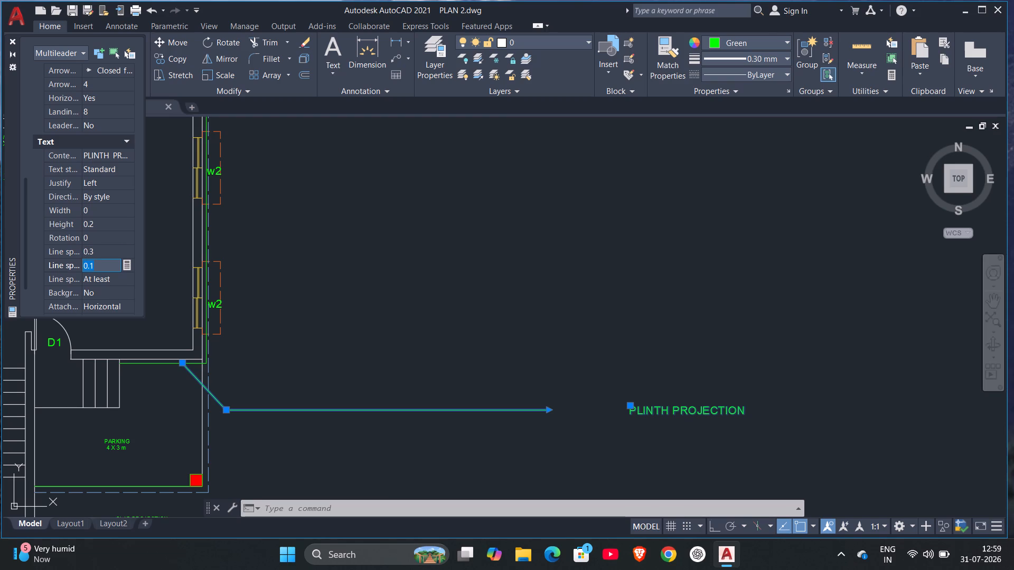
Reshape the PLINTH PROJECTION leader by moving its elbow closer to the arrow point and shortening its landing to about 1.15.
key(Return)
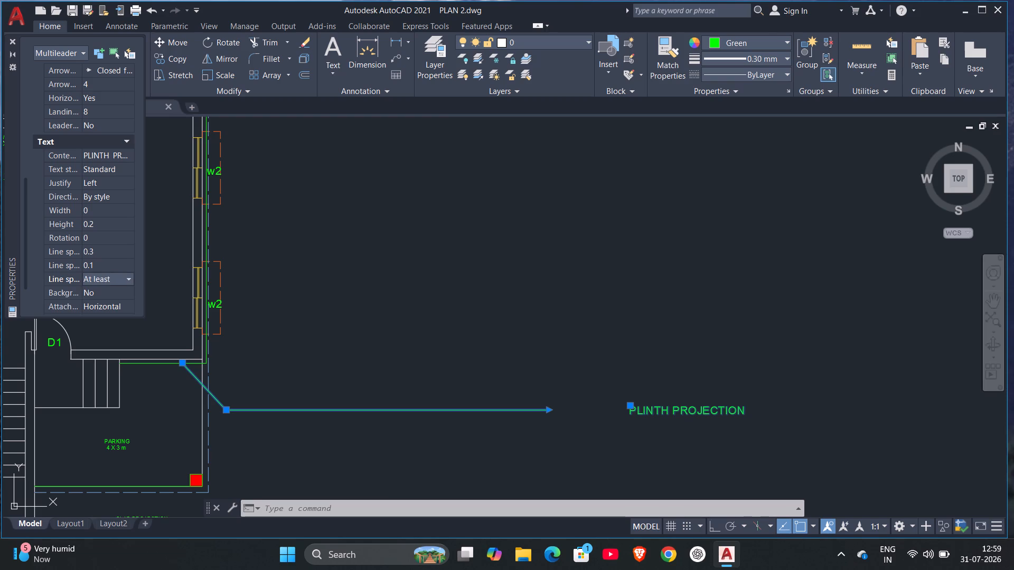
click(547, 410)
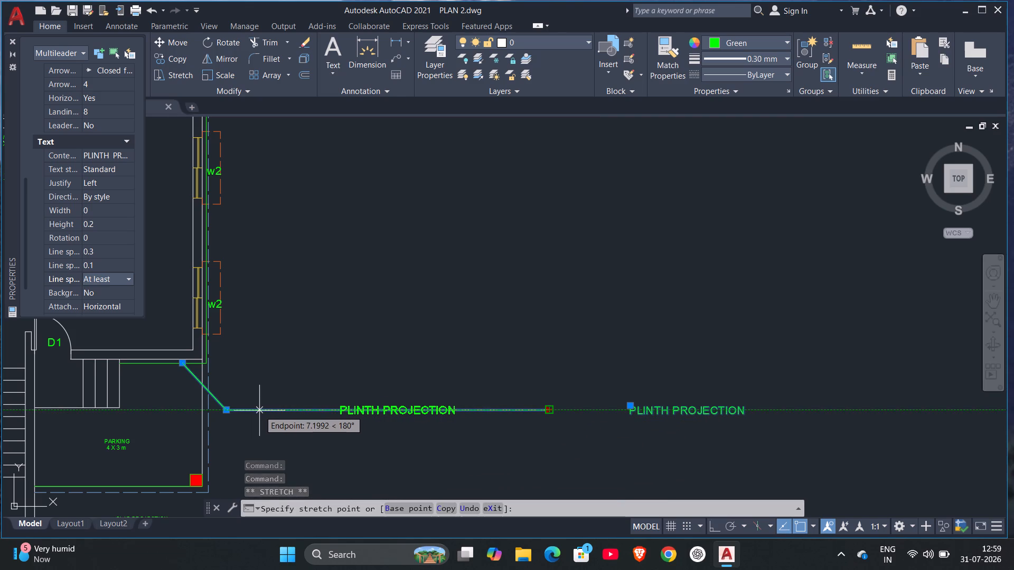
click(259, 411)
click(226, 412)
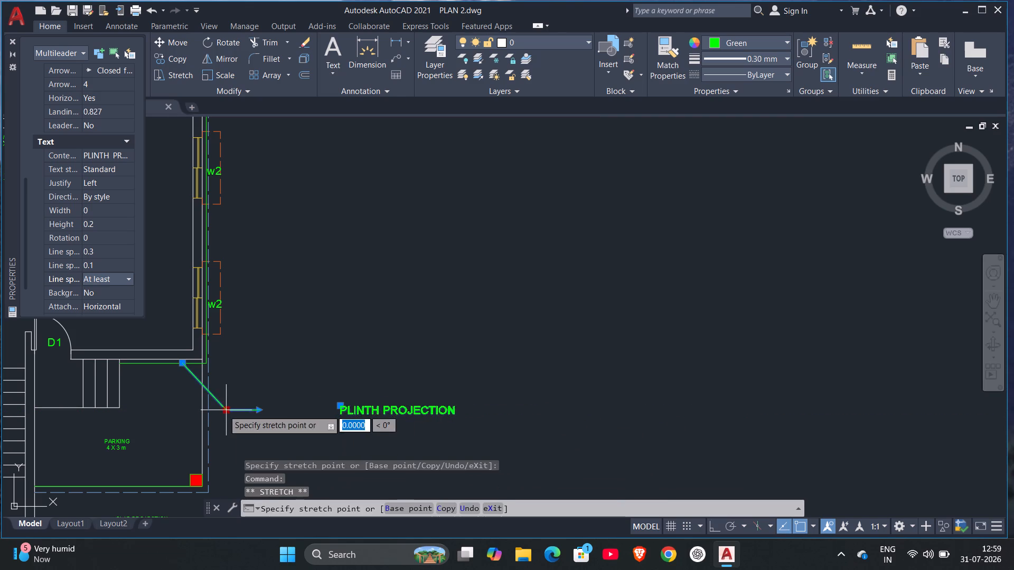
click(193, 392)
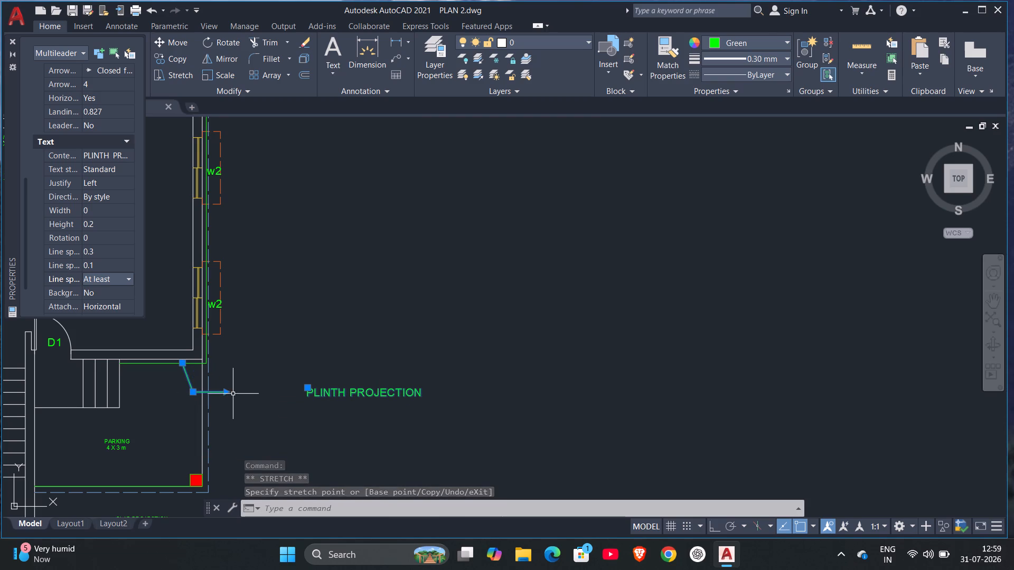
click(224, 394)
click(239, 393)
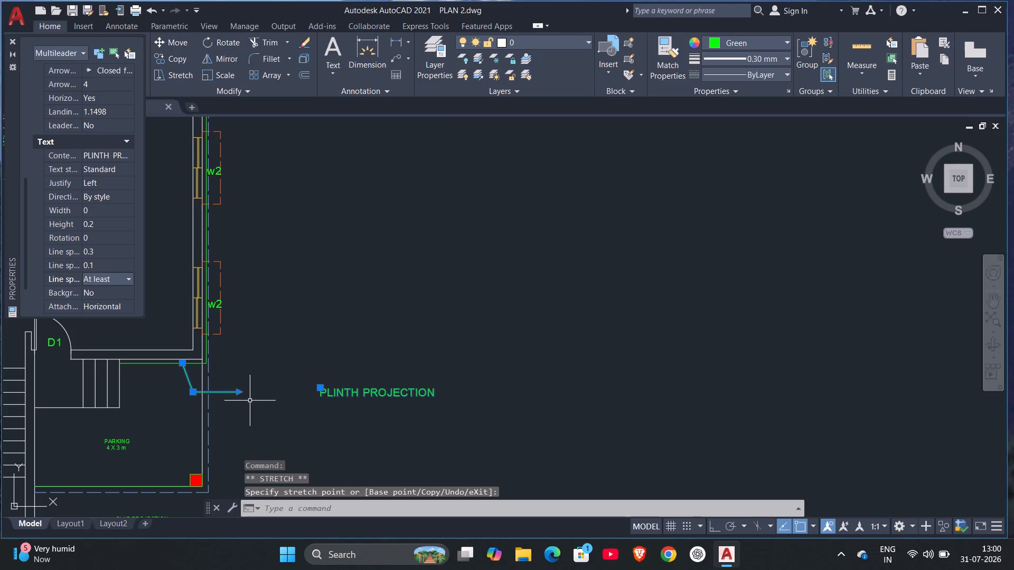
Set the arrowhead size of the PLINTH PROJECTION leader to 0.2.
scroll(92, 187, down, 1)
scroll(91, 187, up, 2)
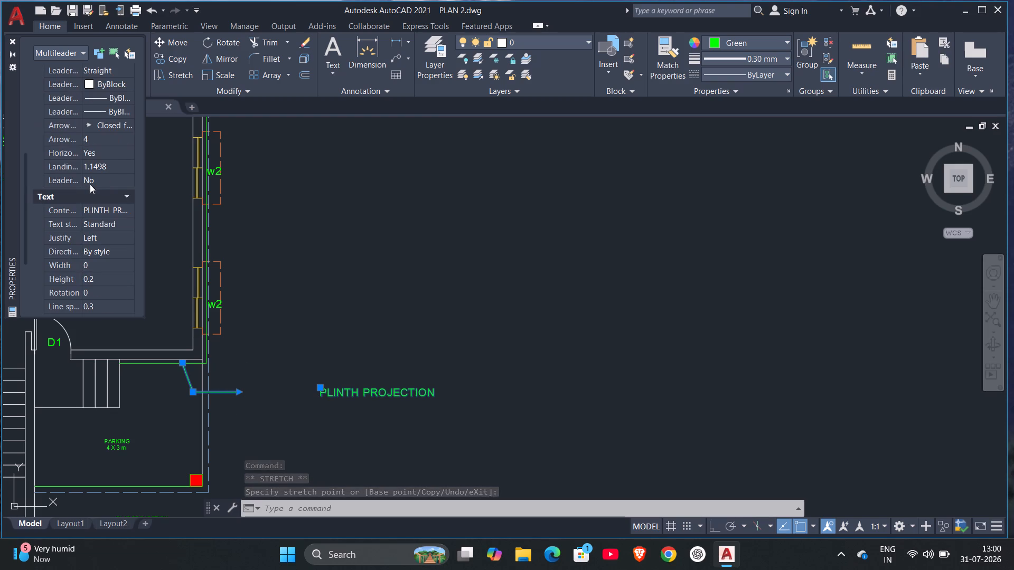
scroll(90, 184, up, 2)
scroll(99, 231, down, 1)
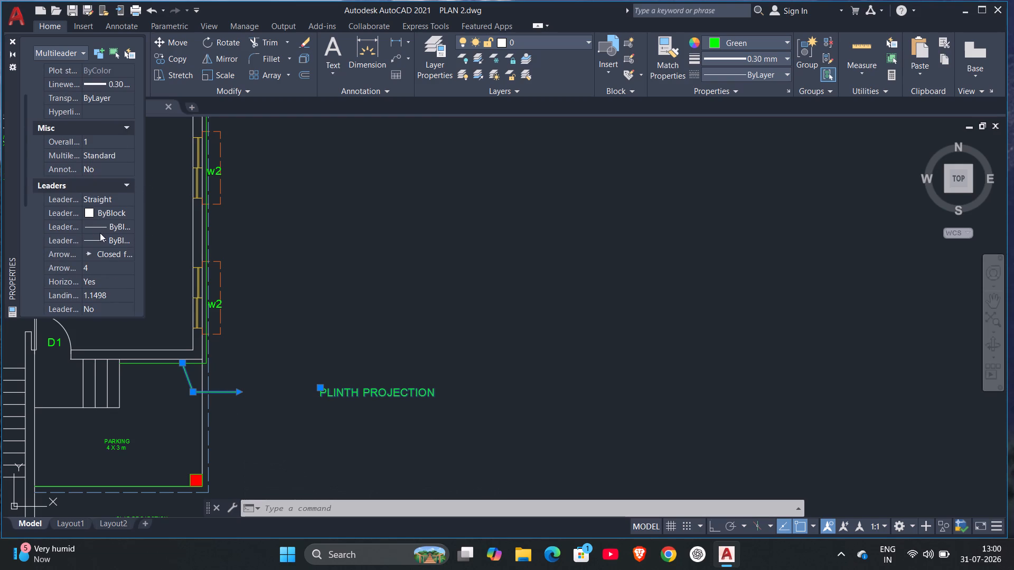
scroll(100, 245, down, 1)
click(100, 210)
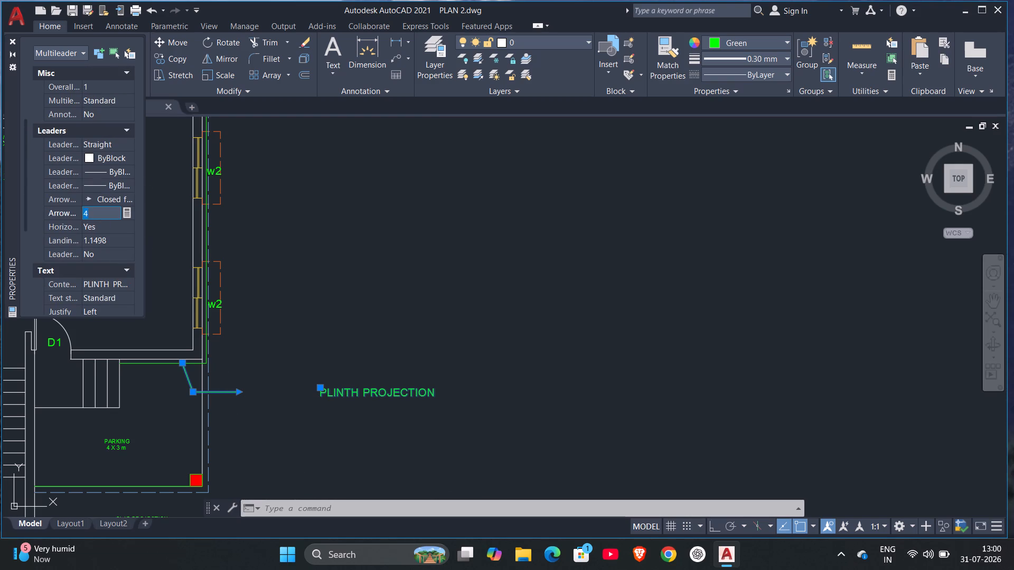
text(.2)
key(Return)
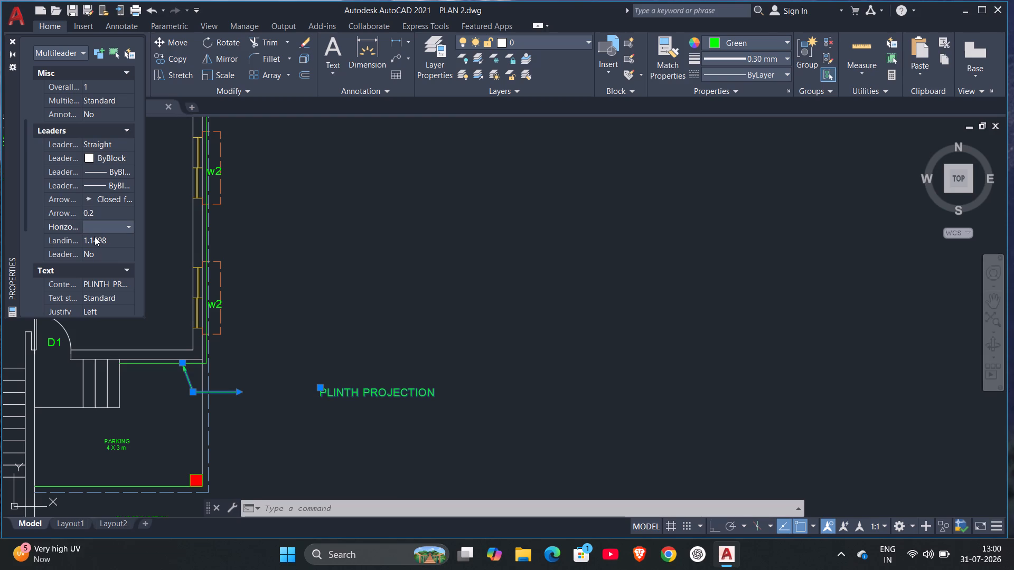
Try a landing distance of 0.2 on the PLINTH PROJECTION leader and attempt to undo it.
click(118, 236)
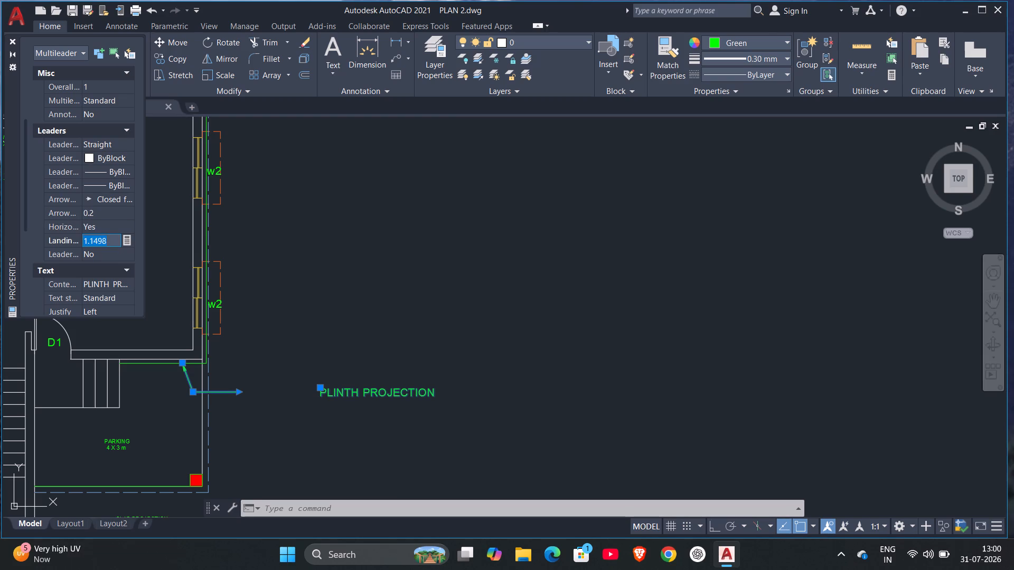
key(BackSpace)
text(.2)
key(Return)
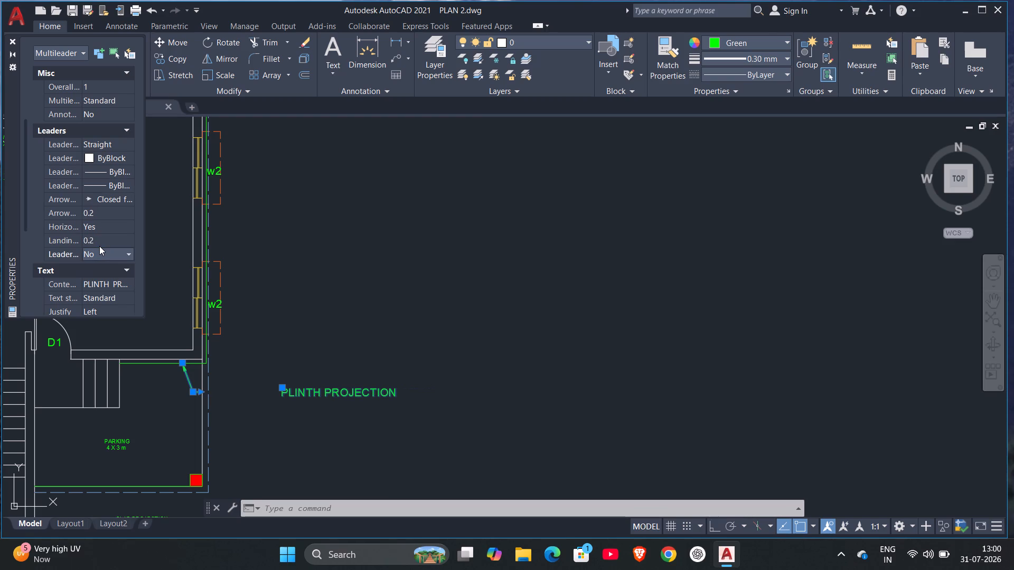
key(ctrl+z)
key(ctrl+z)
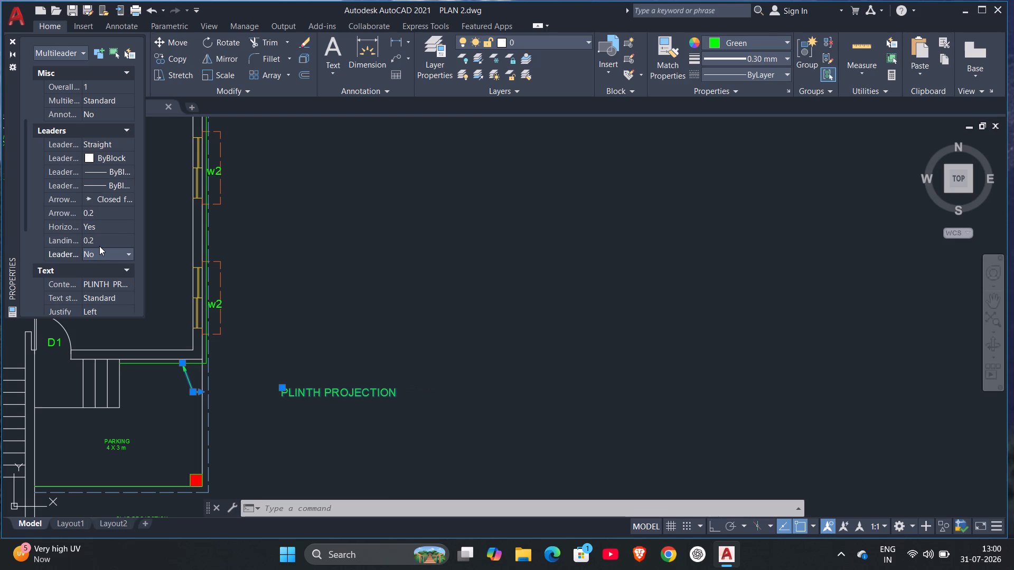
Set the landing distance of the PLINTH PROJECTION leader to 1.
click(99, 240)
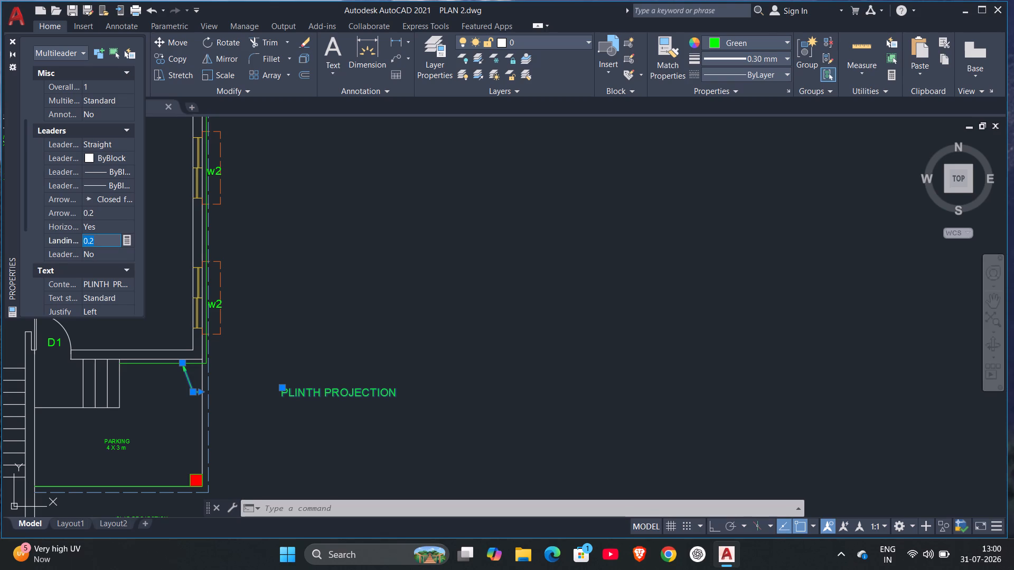
key(BackSpace)
key(1)
key(Return)
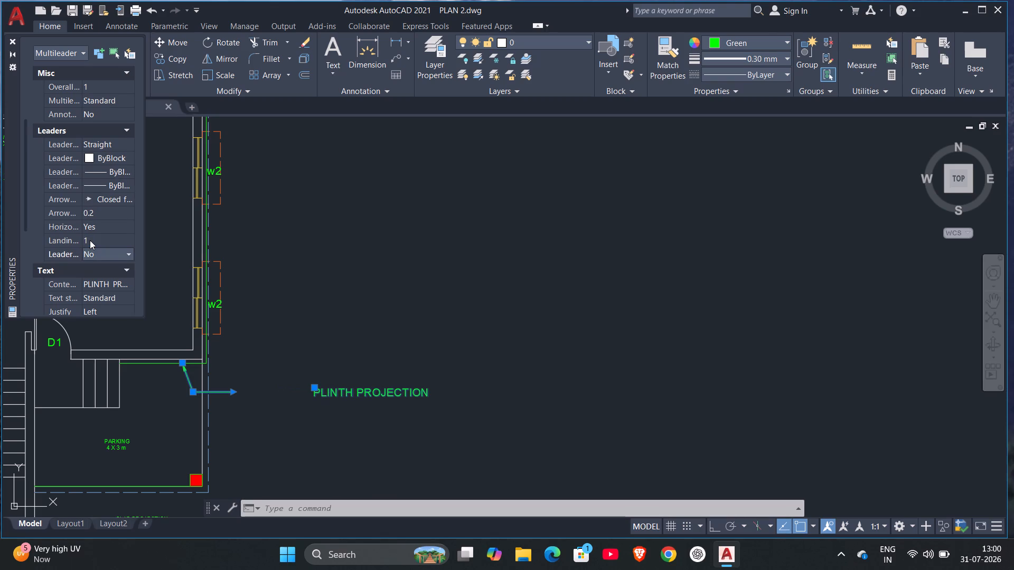
Set the leader extension of the PLINTH PROJECTION leader to Yes.
scroll(87, 254, down, 5)
scroll(102, 235, up, 2)
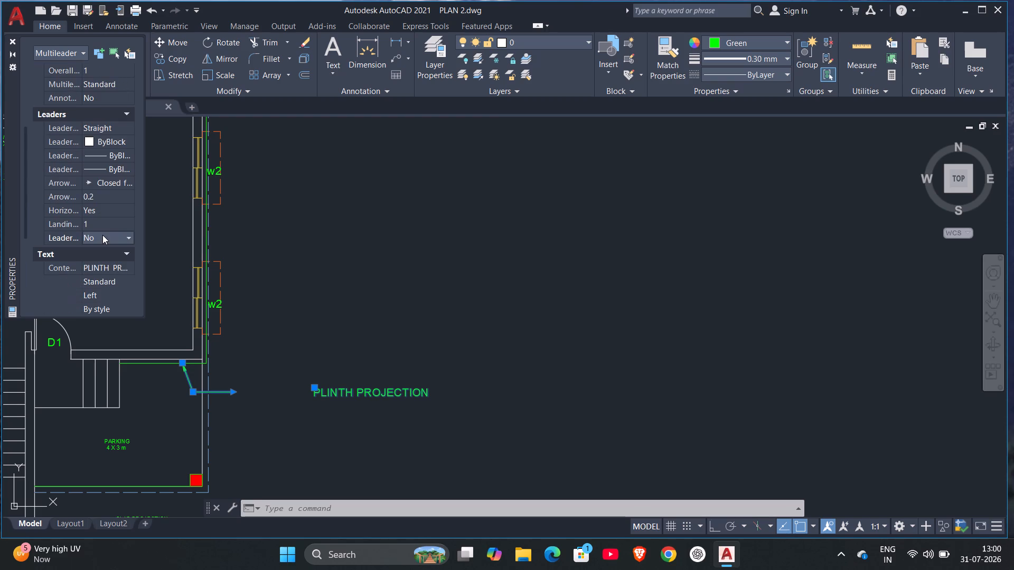
scroll(102, 235, up, 1)
Choose the Closed filled arrowhead for the PLINTH PROJECTION leader.
click(87, 182)
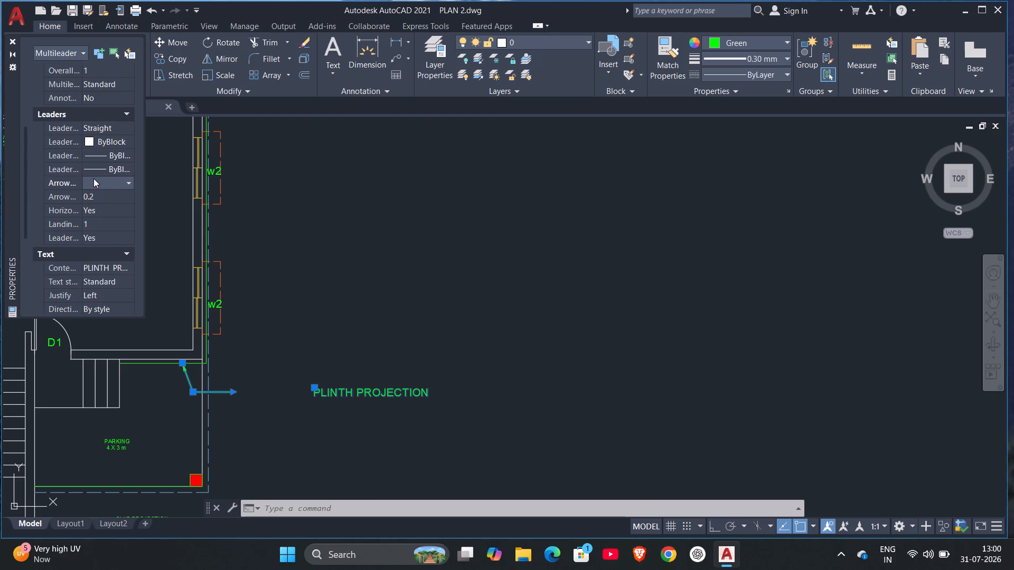
click(129, 184)
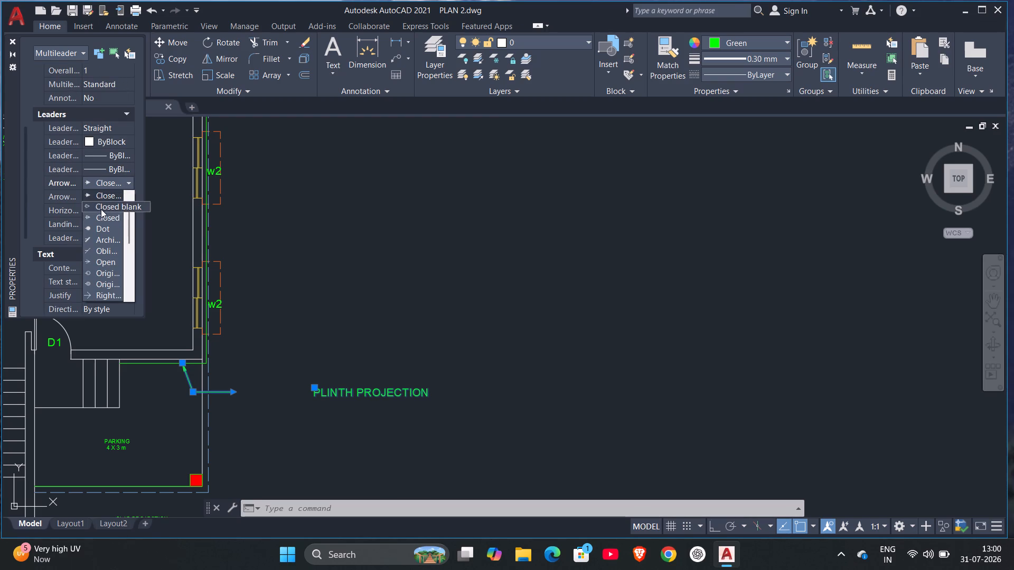
click(104, 193)
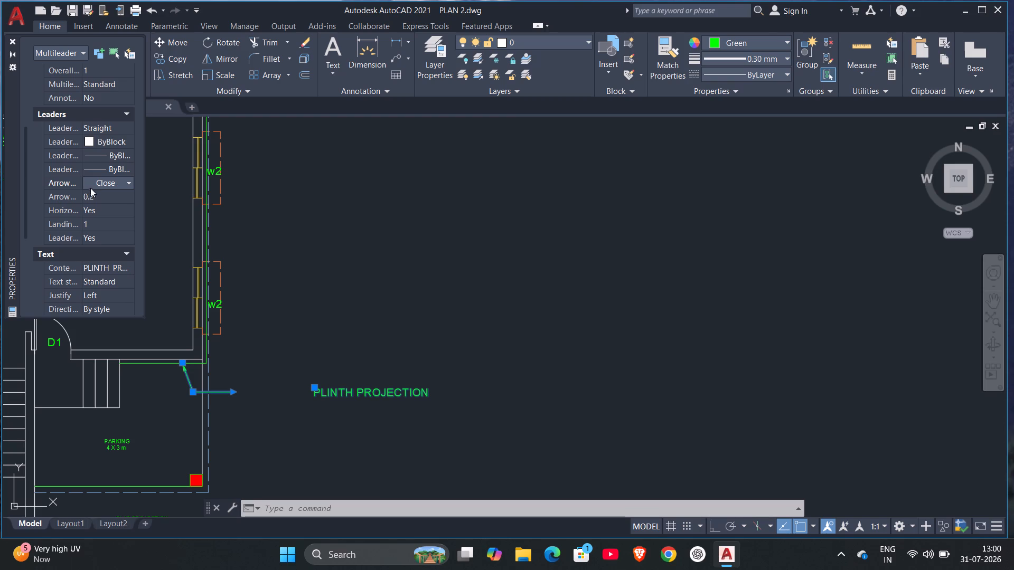
click(93, 194)
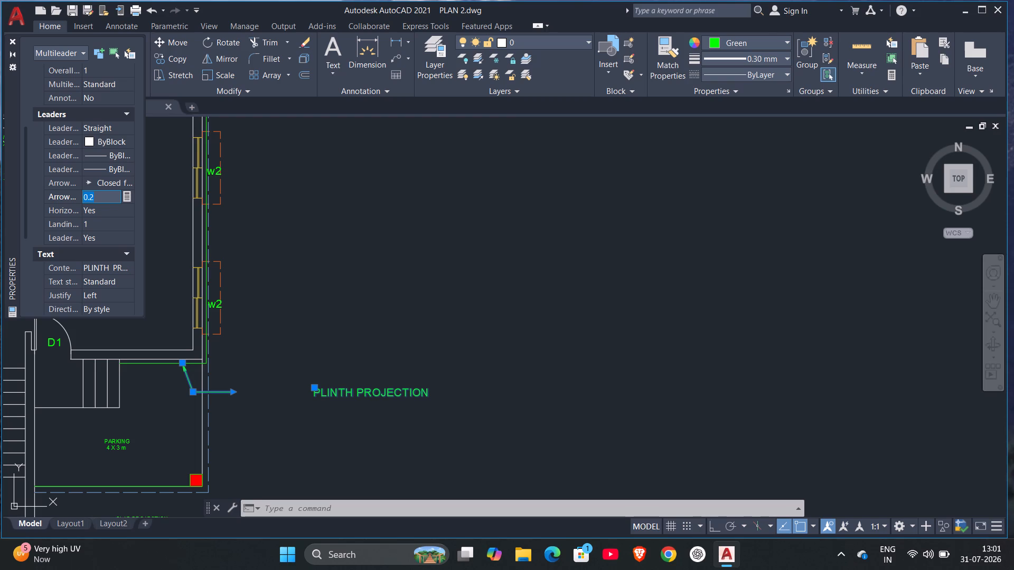
Set the landing gap of the PLINTH PROJECTION leader's text to 0.3, then close its properties and deselect it.
scroll(115, 283, down, 3)
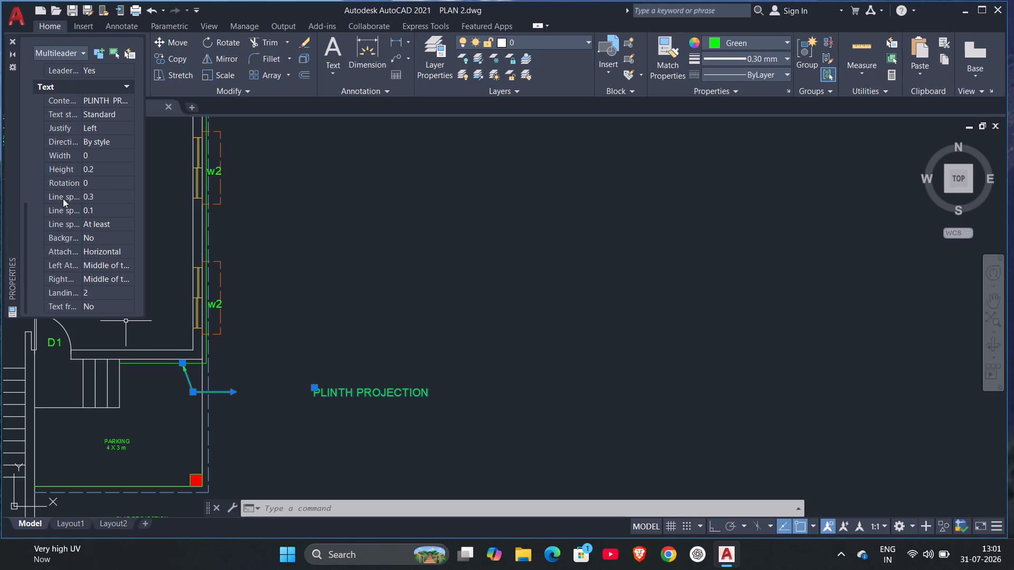
scroll(77, 296, down, 1)
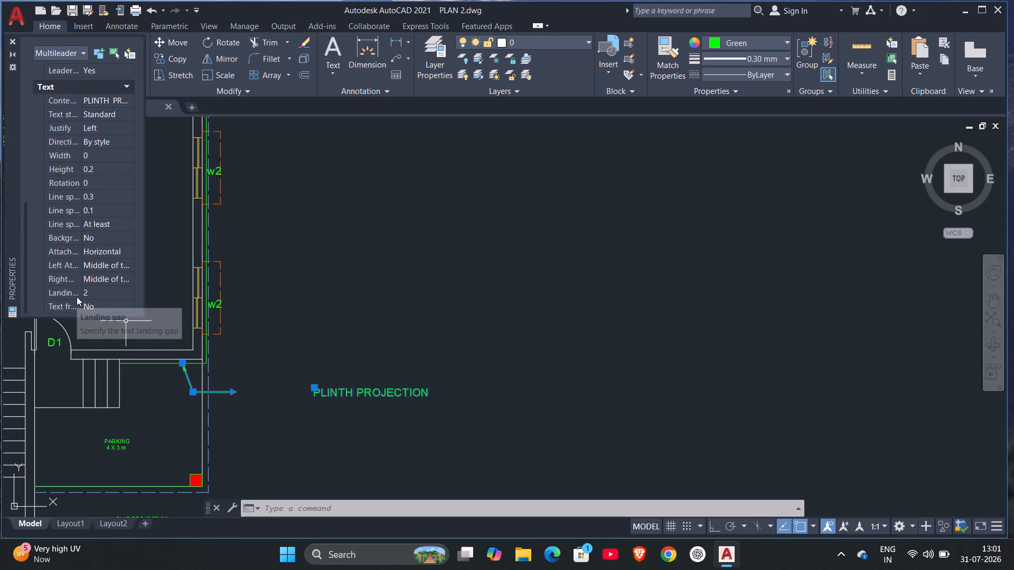
click(95, 291)
key(BackSpace)
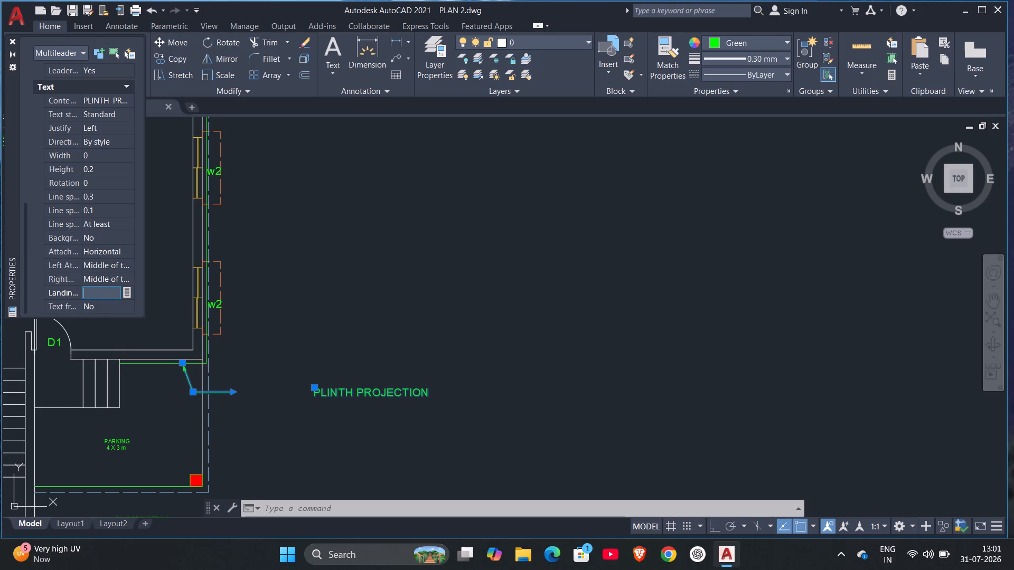
key(period)
key(3)
key(Return)
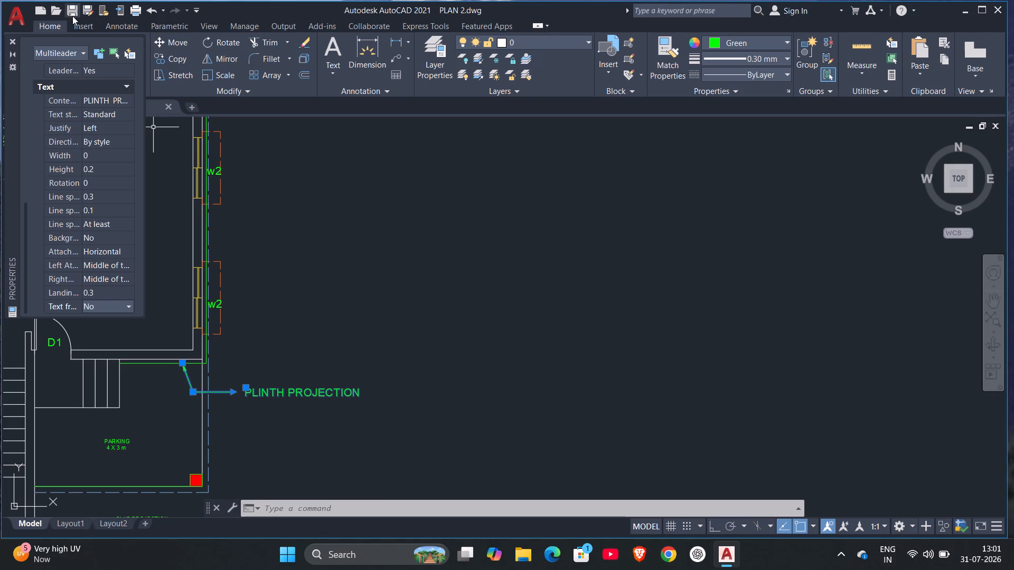
click(14, 42)
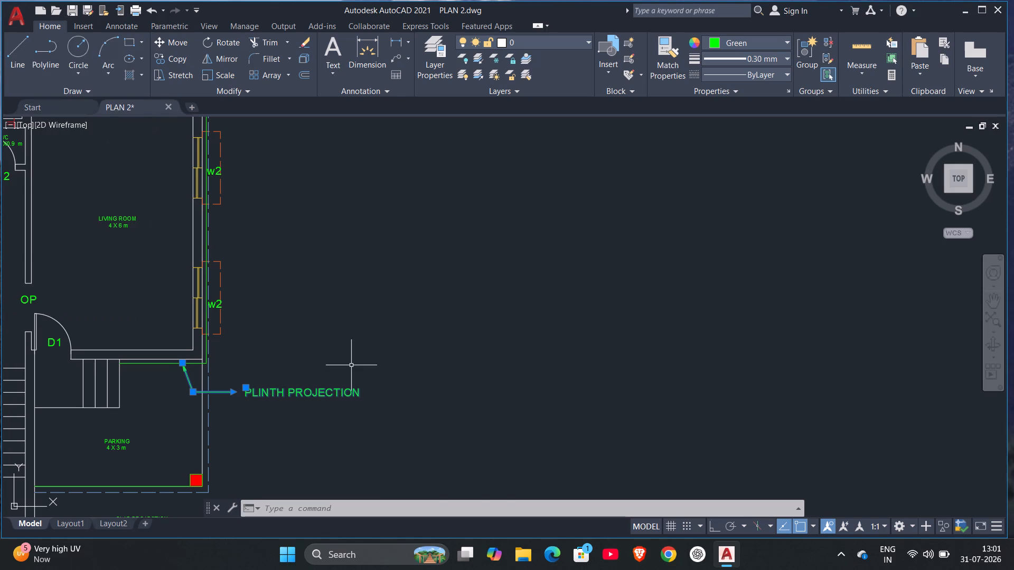
click(430, 310)
click(504, 288)
key(Escape)
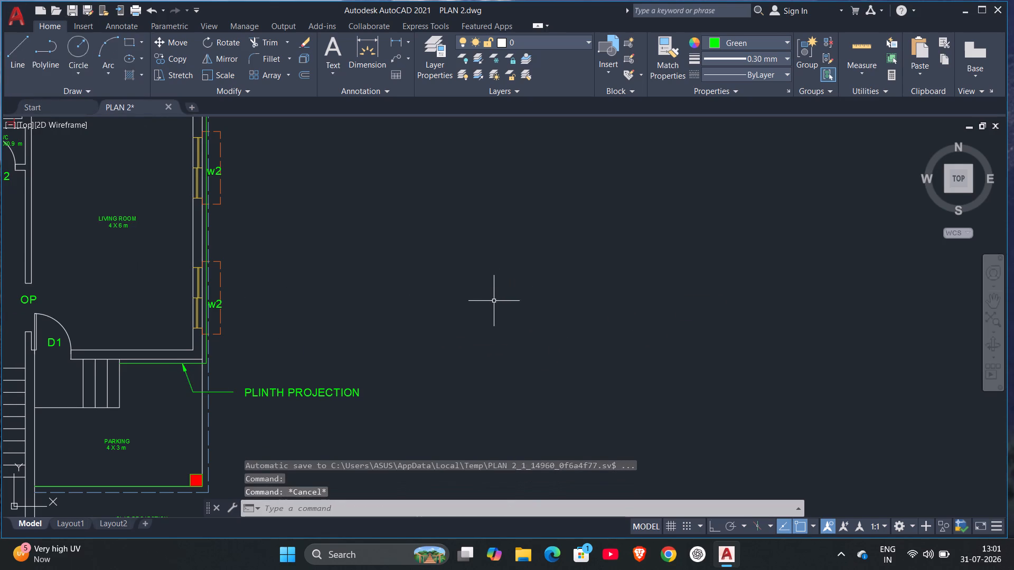
drag(327, 377, 457, 329)
key(Escape)
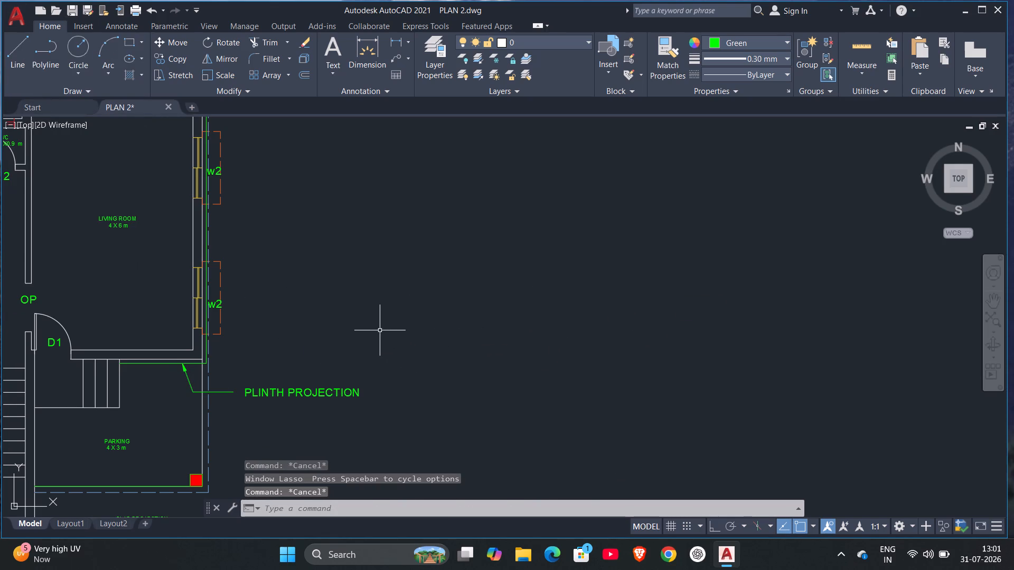
Set the text height of the PLINTH PROJECTION leader to 0.1 and deselect the leader.
scroll(380, 330, down, 3)
middle_drag(379, 326, 498, 316)
scroll(498, 316, up, 2)
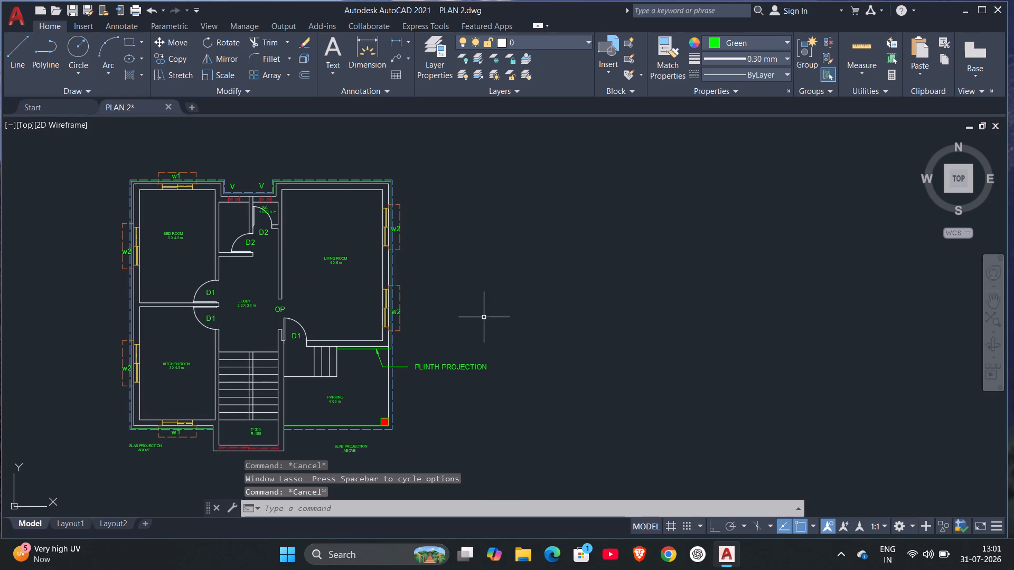
scroll(484, 317, up, 1)
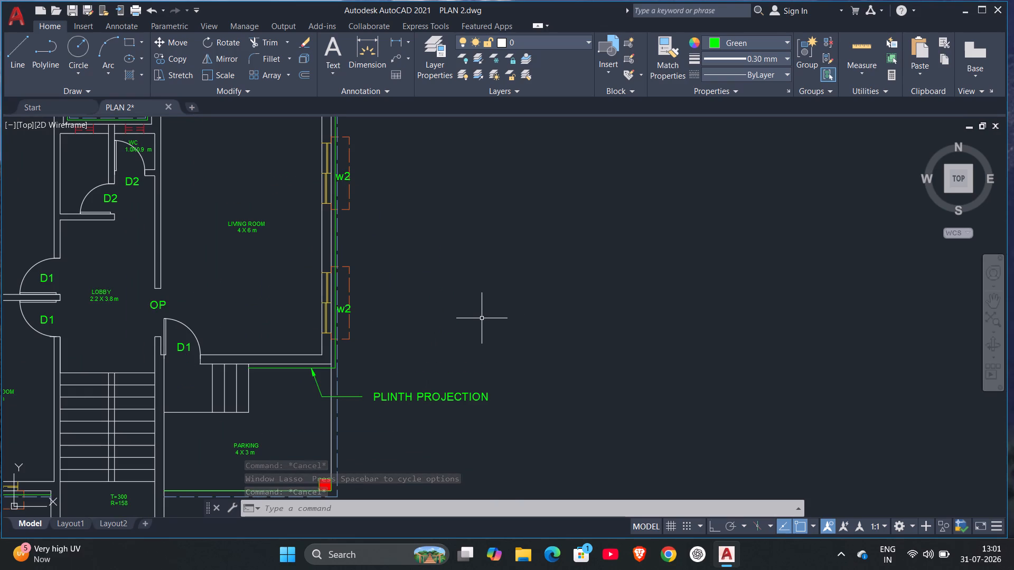
click(392, 395)
right_click(385, 374)
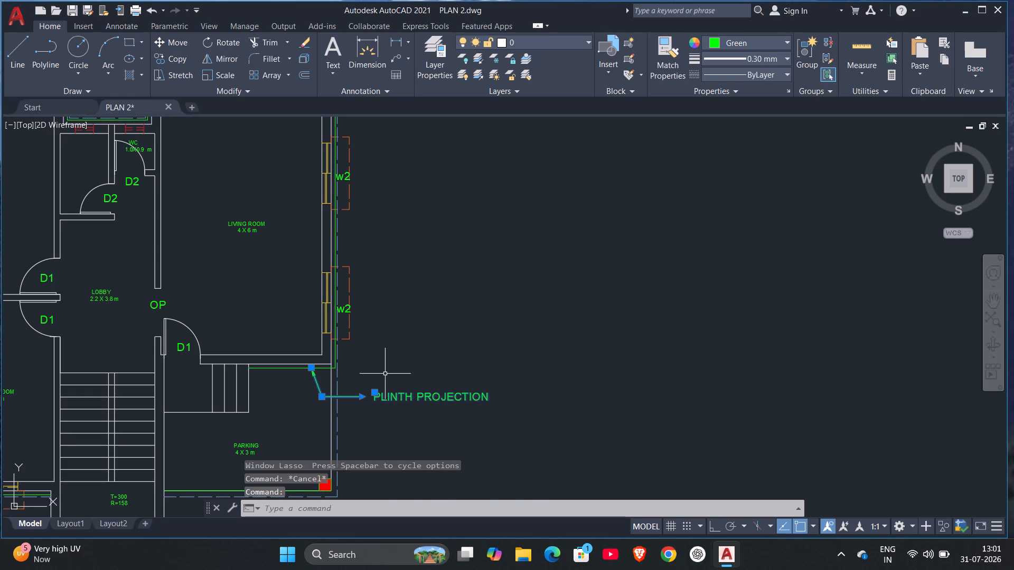
click(414, 519)
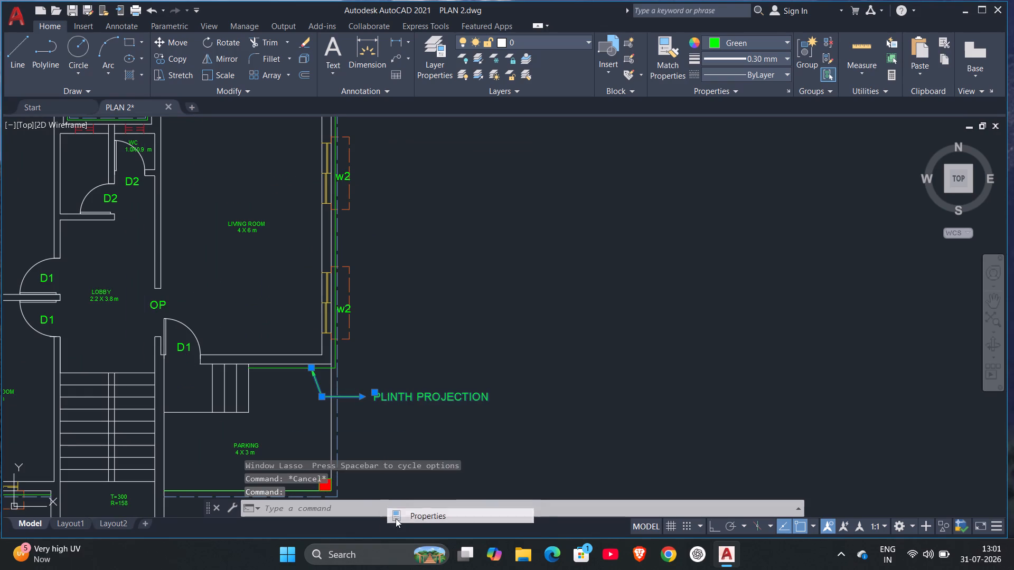
scroll(60, 268, down, 1)
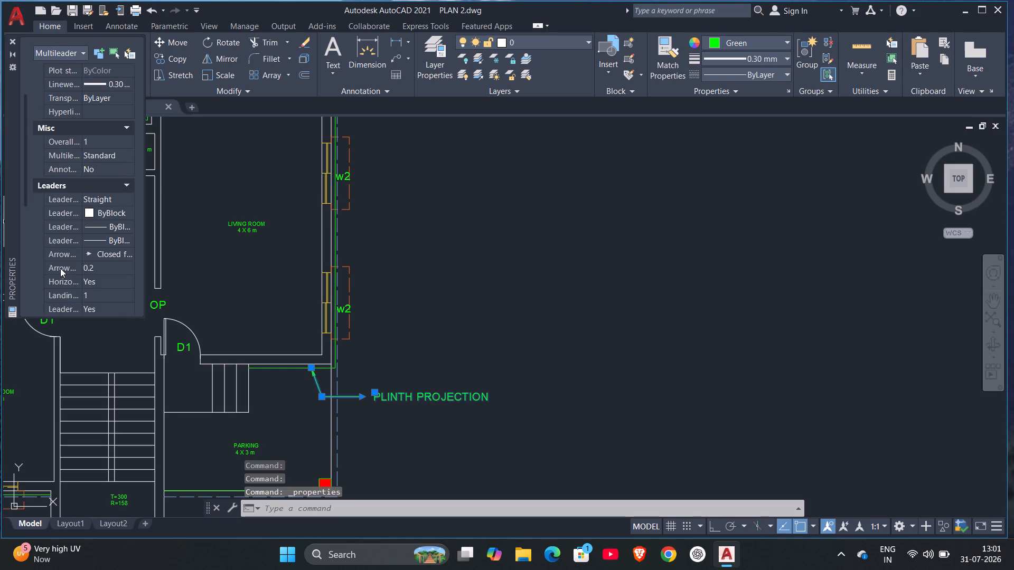
scroll(60, 269, down, 2)
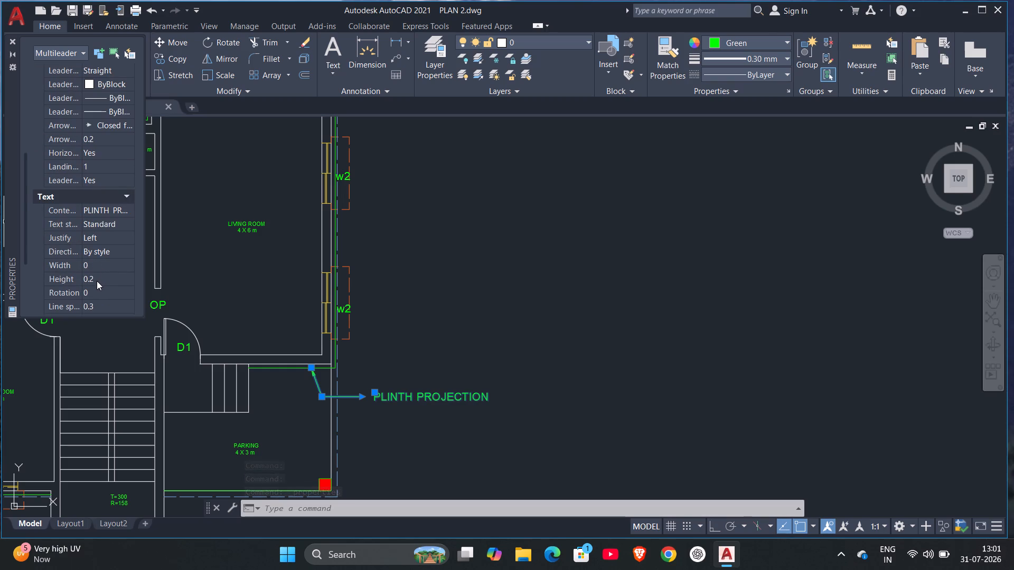
click(97, 277)
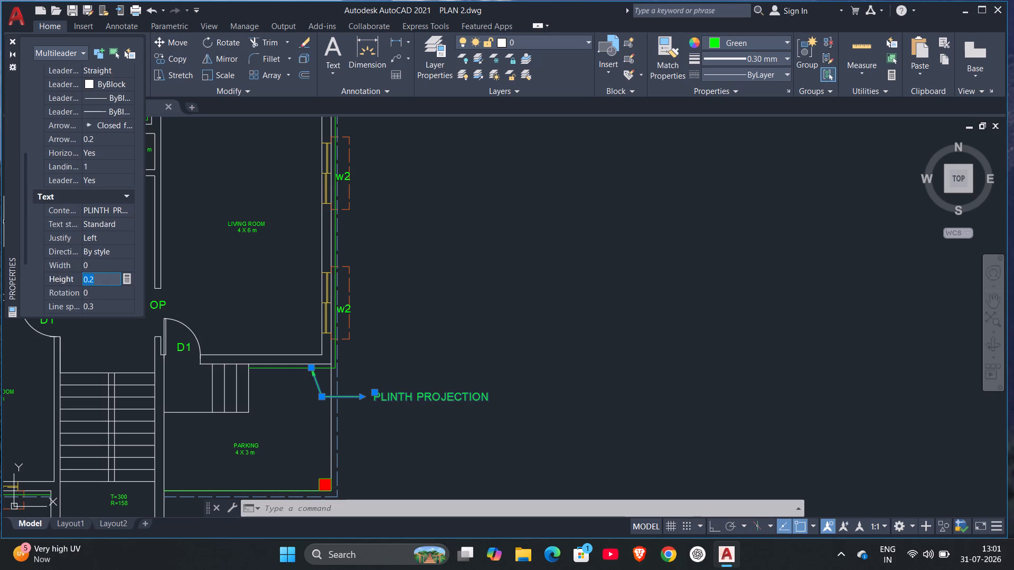
key(BackSpace)
text(.1)
key(Return)
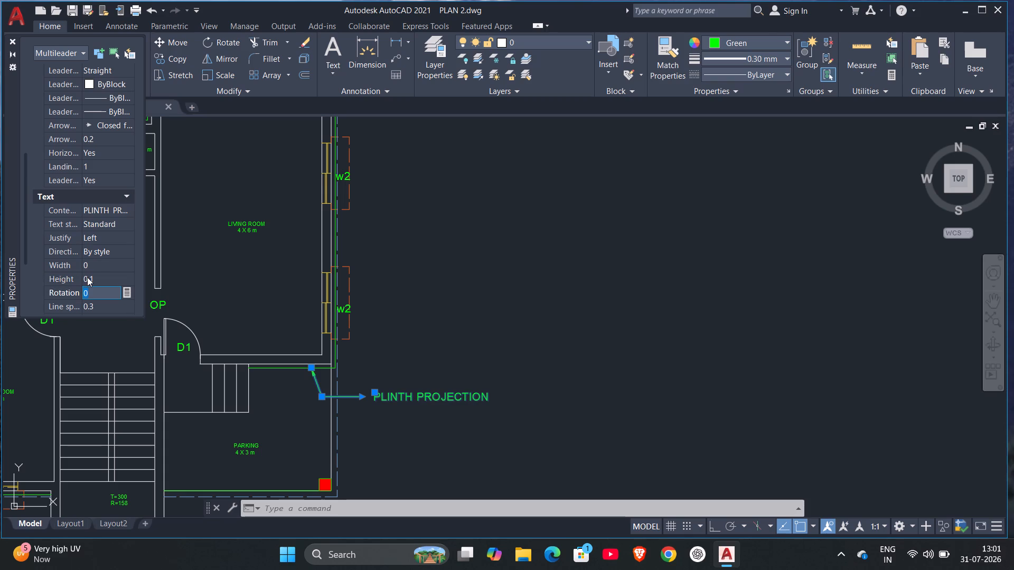
key(Escape)
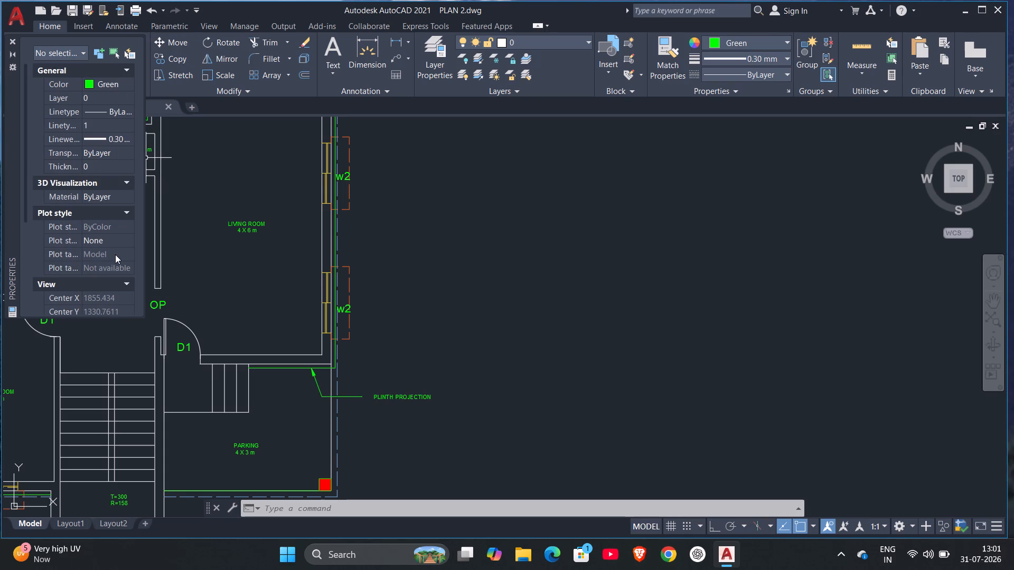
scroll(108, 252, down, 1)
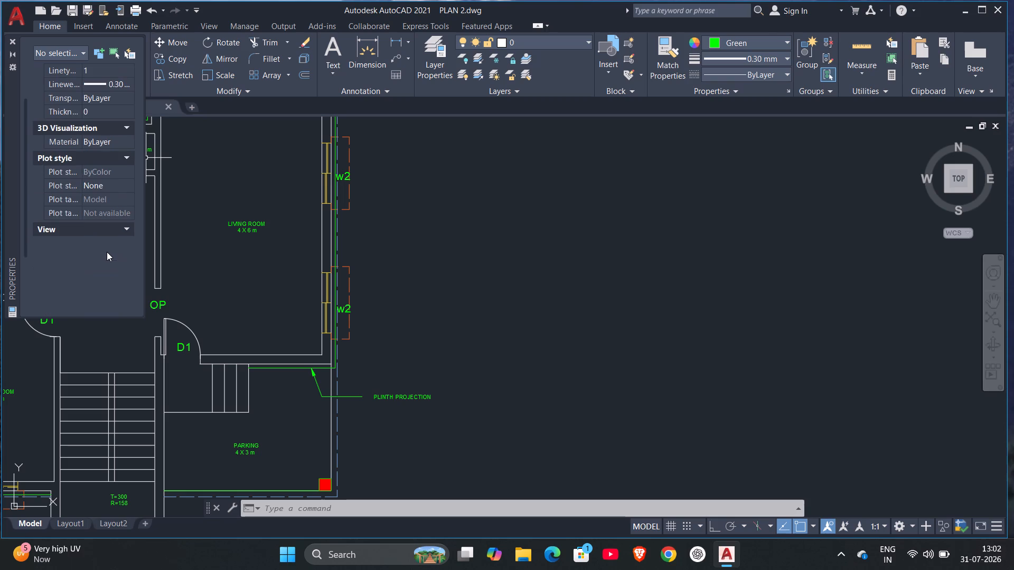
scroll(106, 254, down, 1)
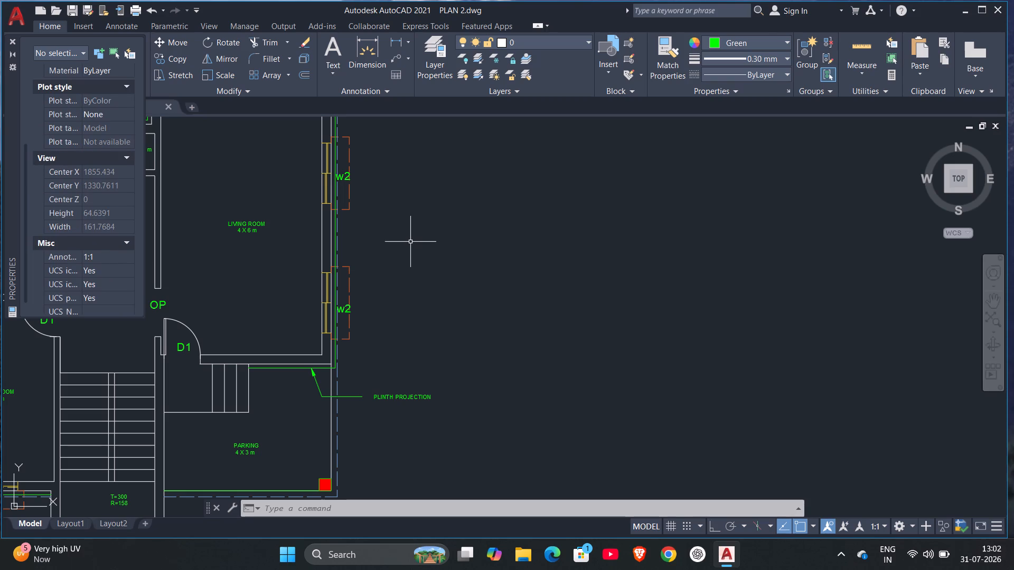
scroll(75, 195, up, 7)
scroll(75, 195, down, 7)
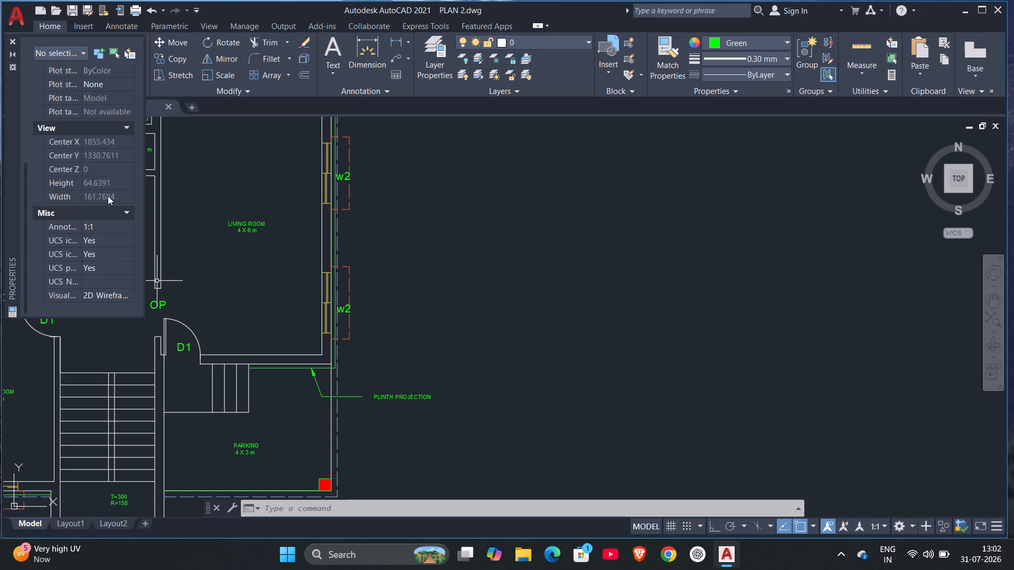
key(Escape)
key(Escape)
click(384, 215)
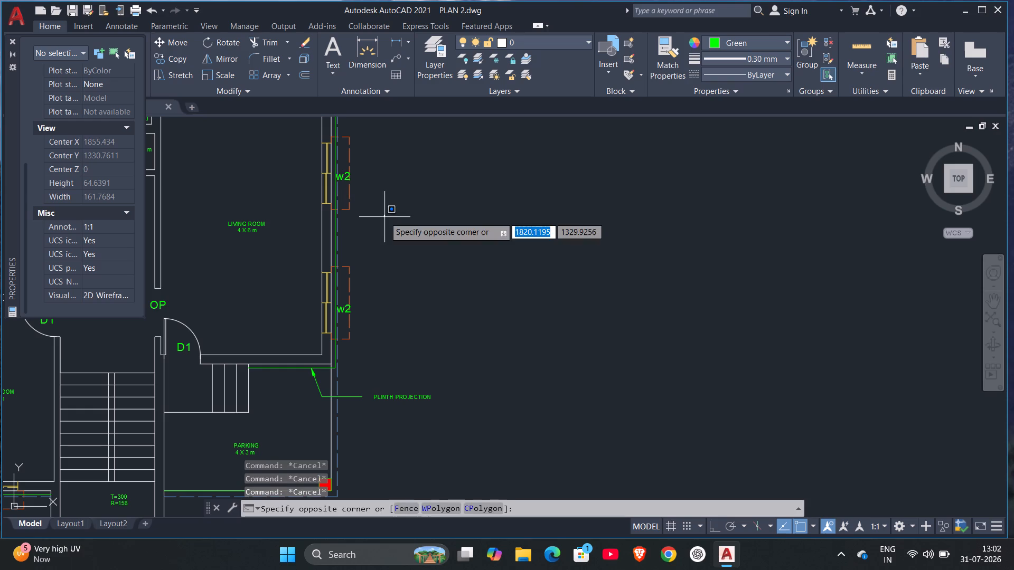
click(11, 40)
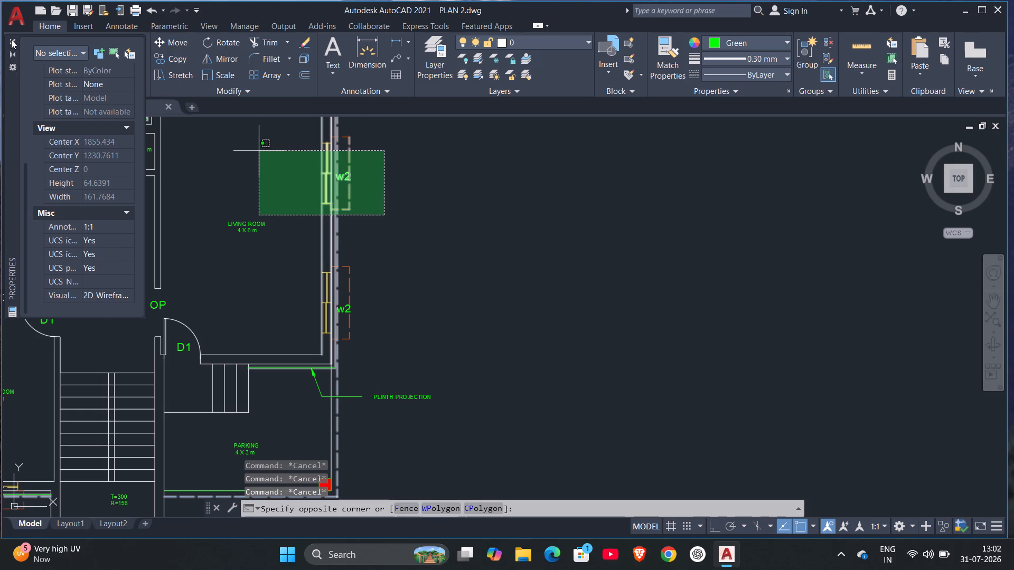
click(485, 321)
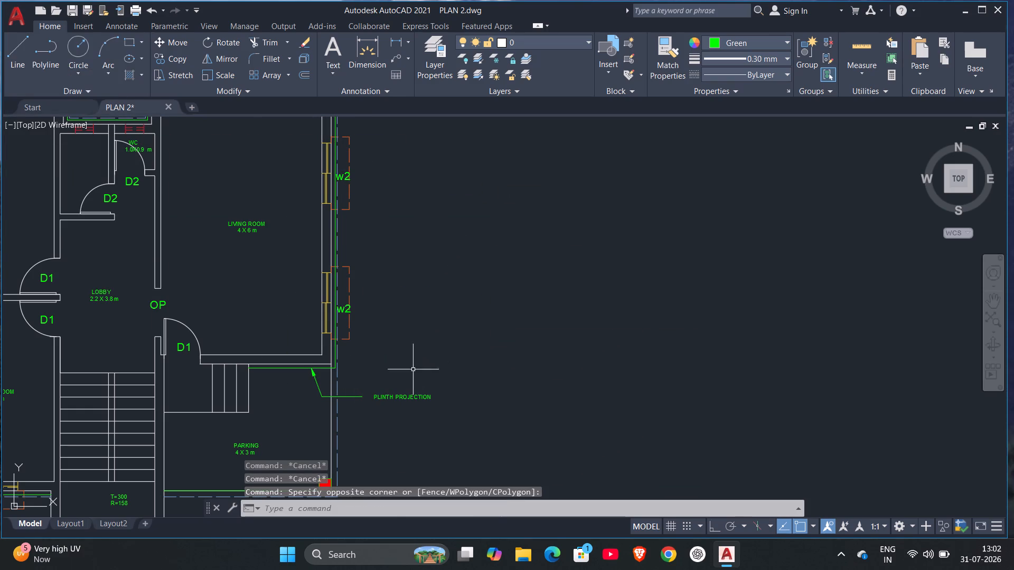
Set the landing gap of the PLINTH PROJECTION leader's text to 0.2.
click(392, 397)
right_drag(448, 362, 453, 373)
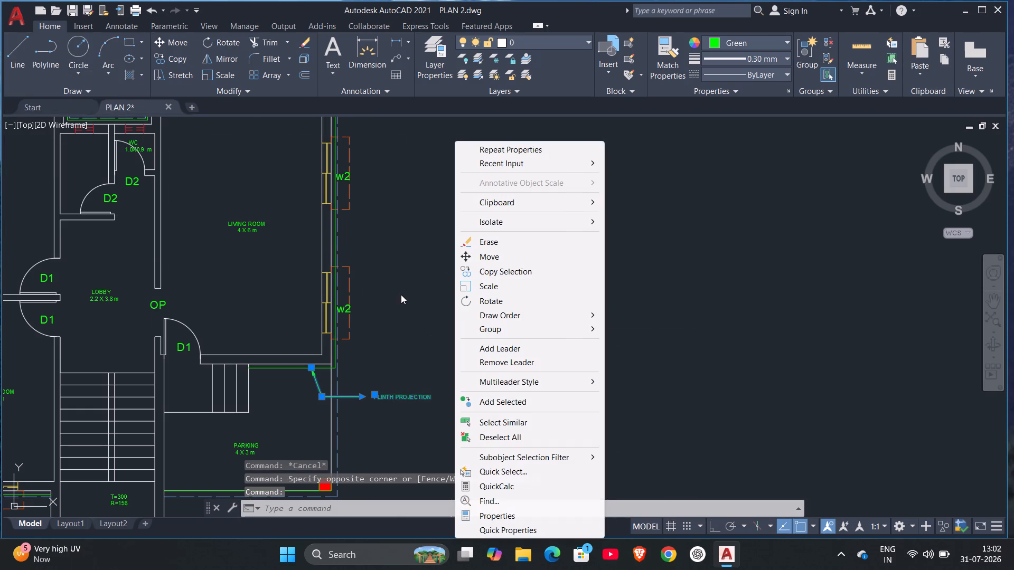
click(481, 517)
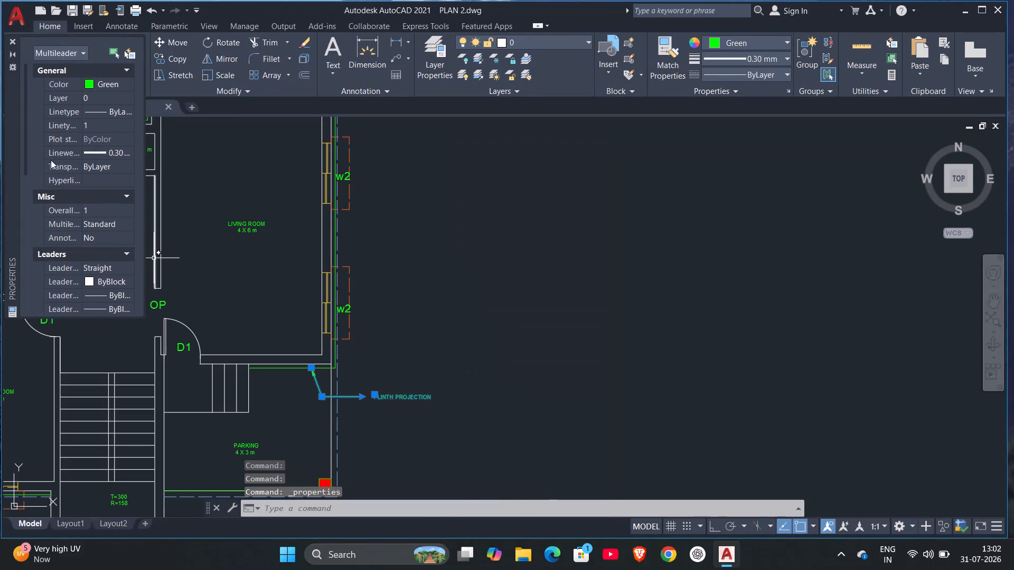
scroll(81, 116, down, 3)
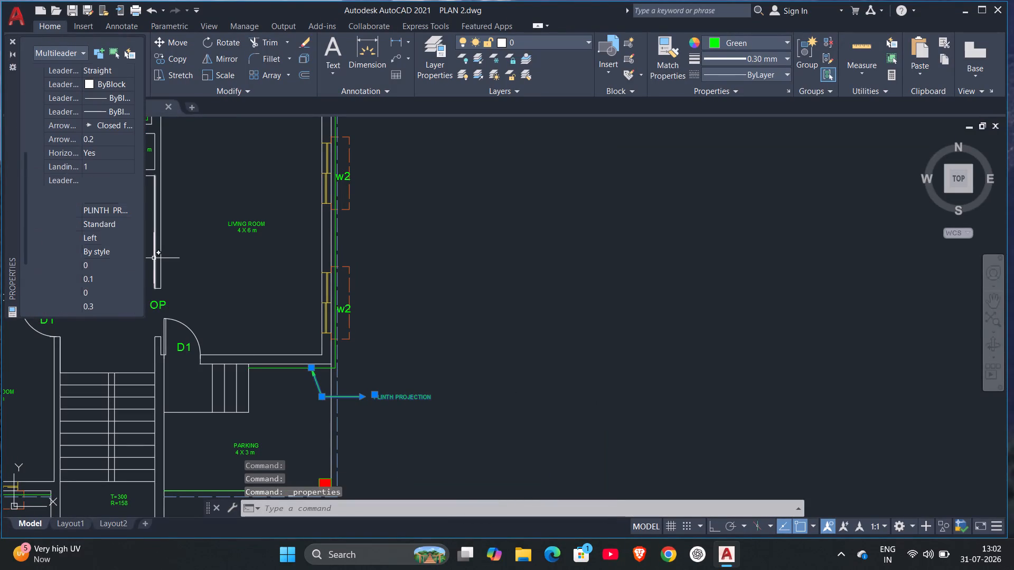
scroll(80, 120, down, 2)
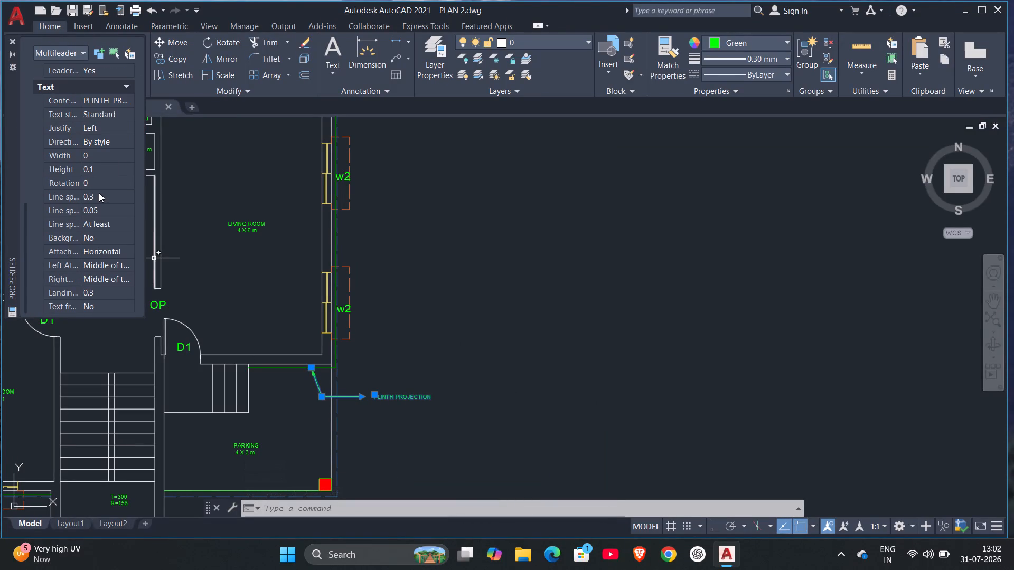
click(97, 291)
key(BackSpace)
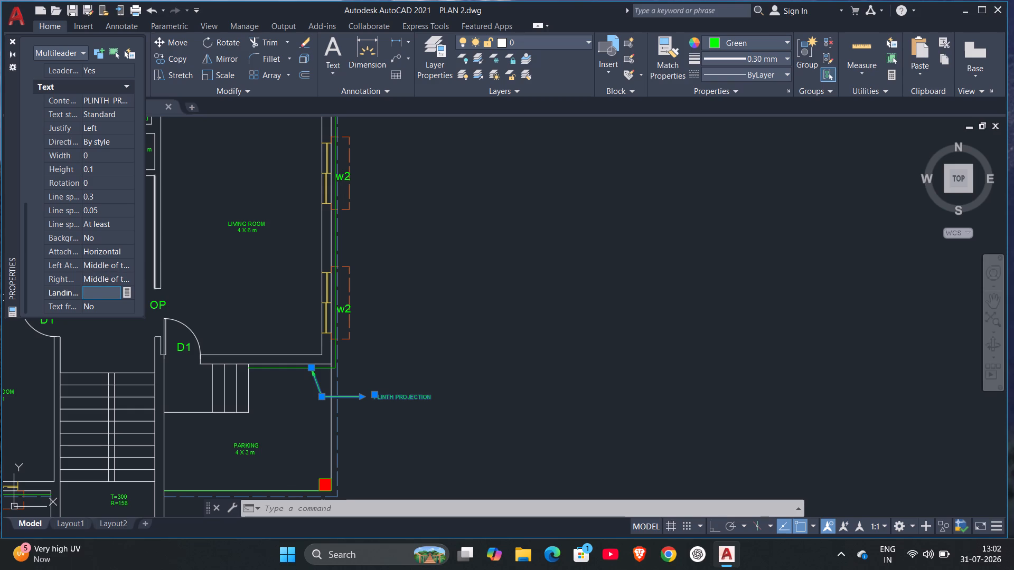
text(.2)
key(Return)
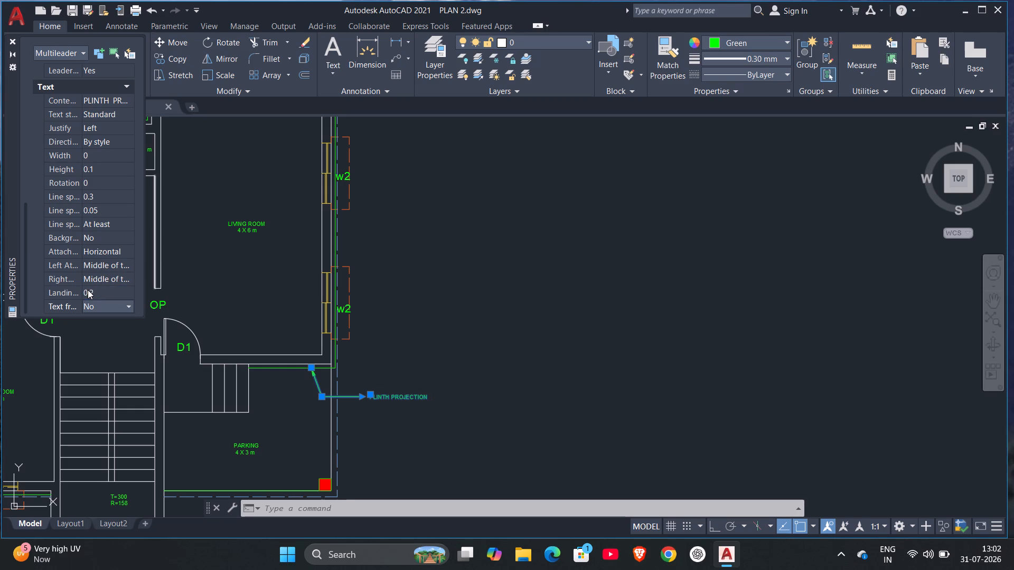
Close the properties of the PLINTH PROJECTION leader and deselect it.
click(506, 216)
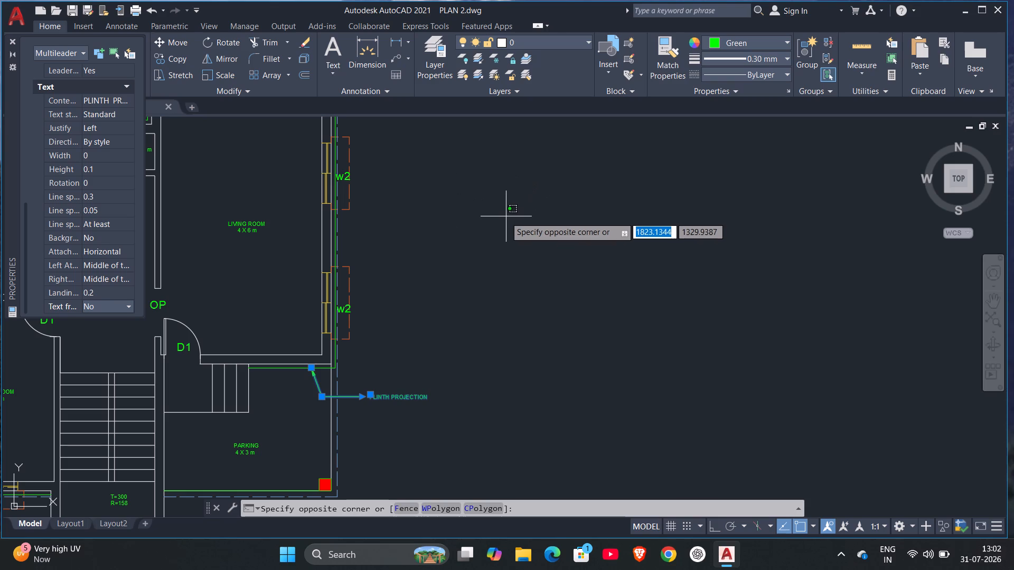
key(Escape)
click(503, 219)
key(Escape)
click(489, 297)
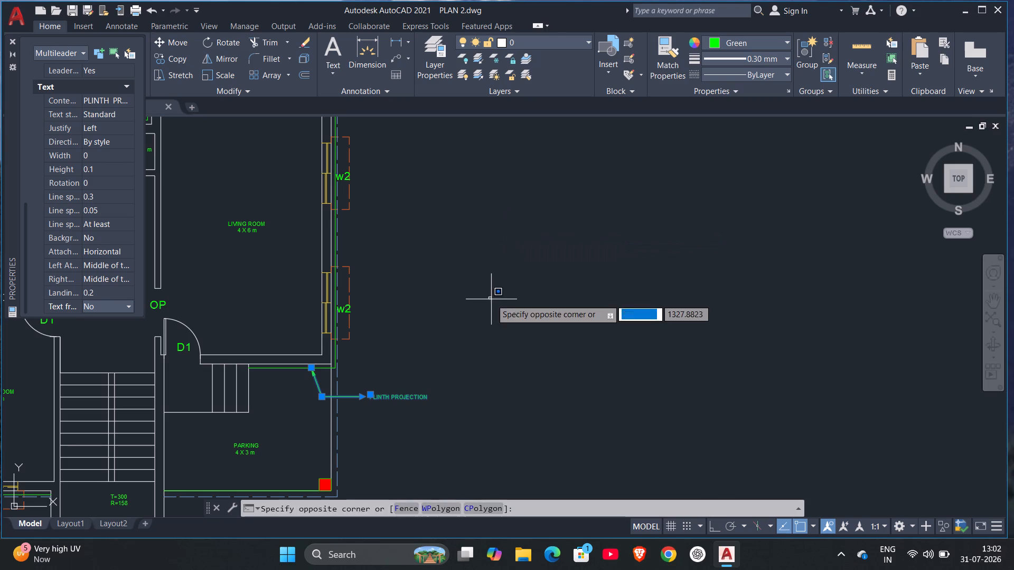
key(Escape)
click(8, 40)
click(525, 232)
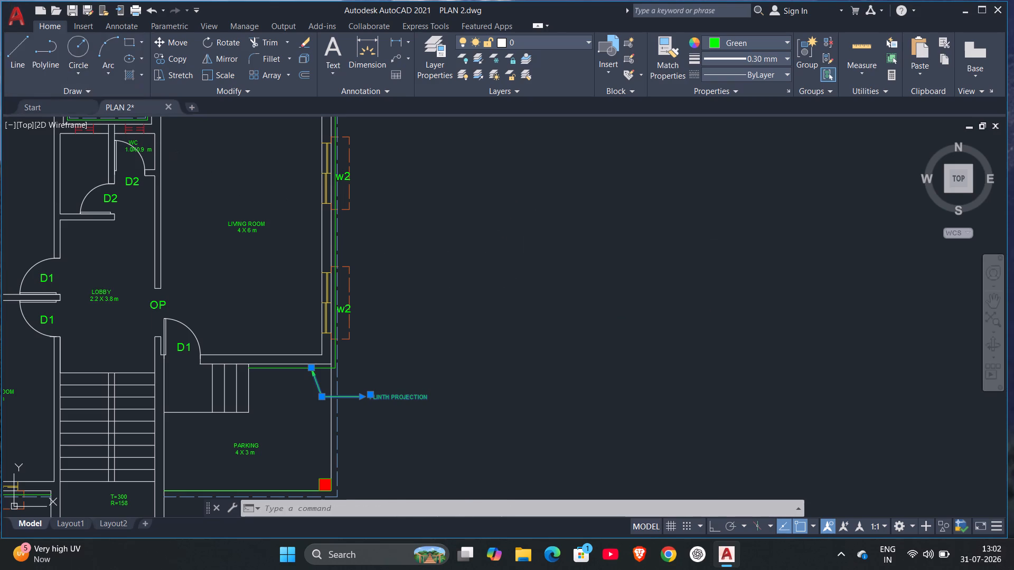
key(Escape)
drag(498, 267, 502, 257)
key(Escape)
click(532, 271)
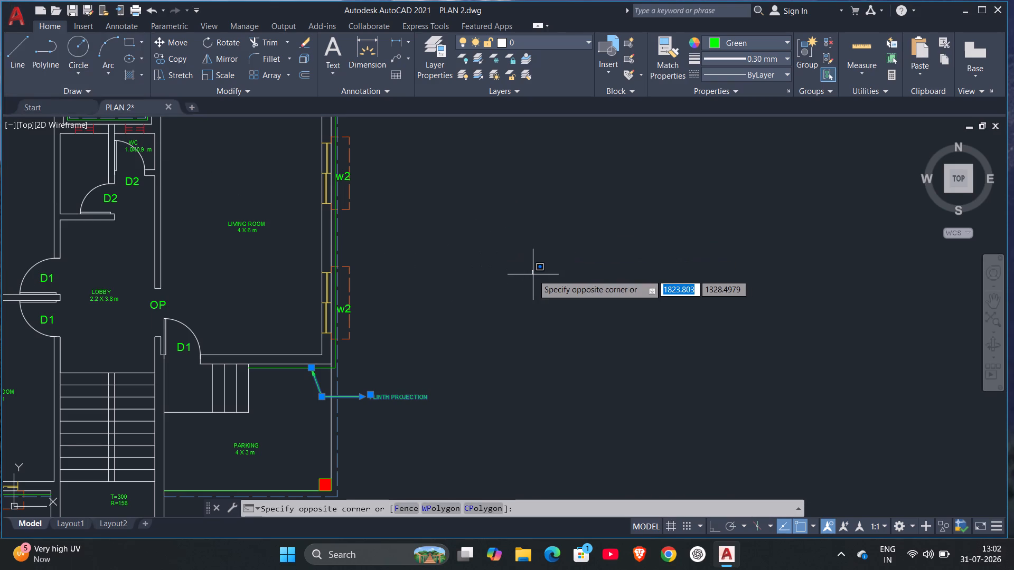
key(Escape)
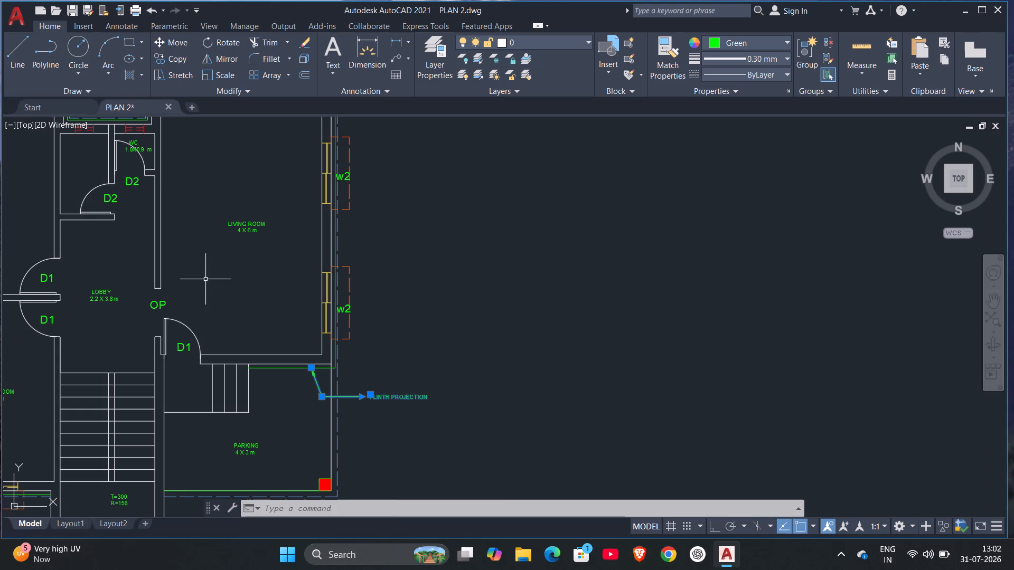
click(205, 279)
key(Escape)
scroll(468, 282, down, 1)
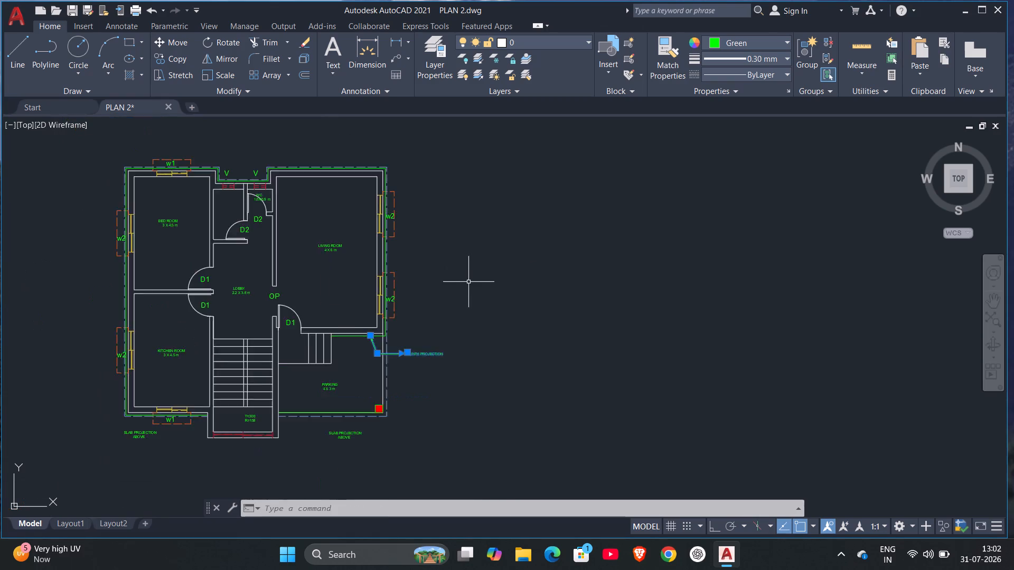
scroll(468, 282, down, 2)
scroll(512, 276, up, 1)
click(512, 274)
click(512, 274)
key(Escape)
click(515, 270)
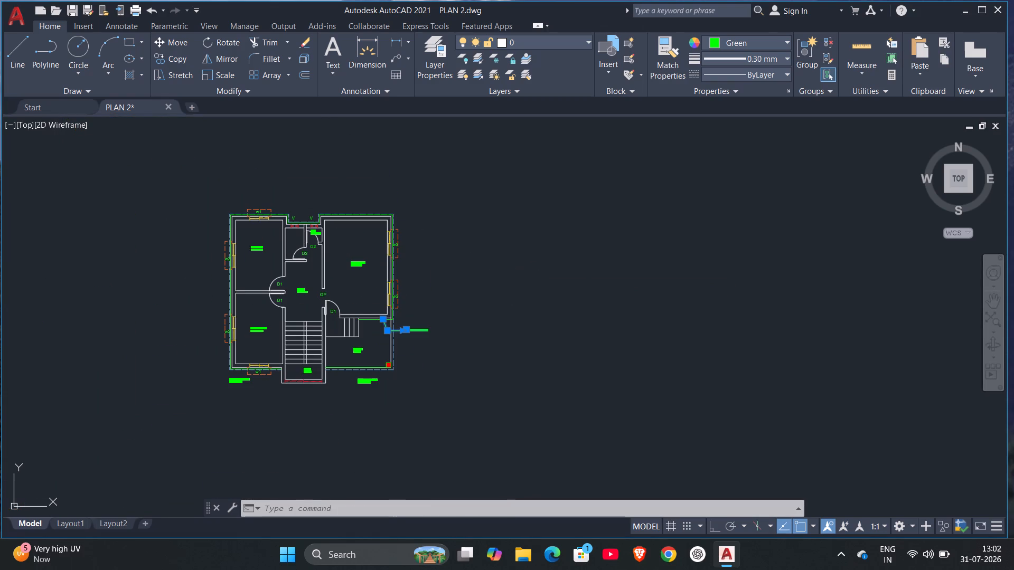
key(Escape)
double_click(515, 270)
key(Escape)
key(Escape)
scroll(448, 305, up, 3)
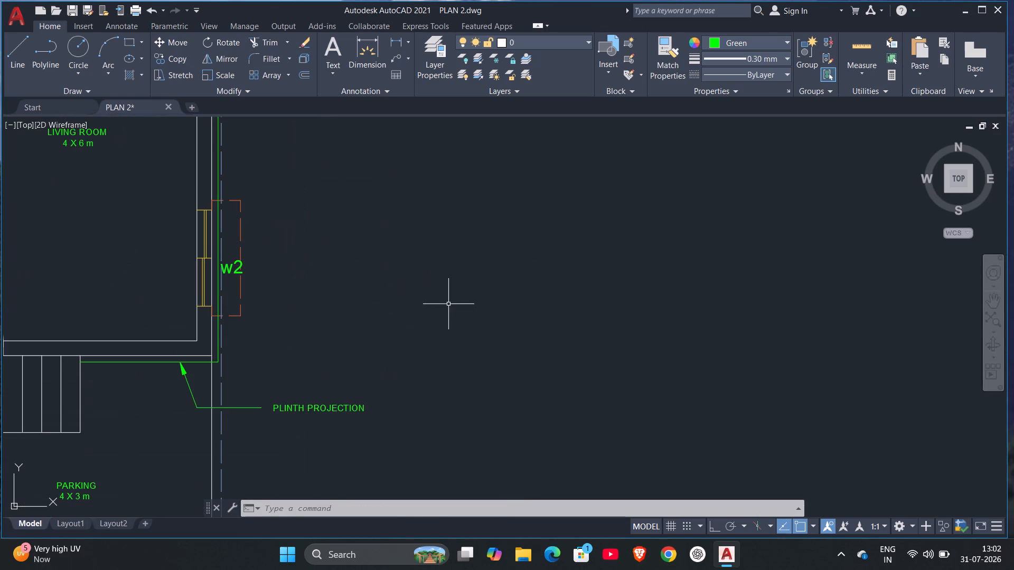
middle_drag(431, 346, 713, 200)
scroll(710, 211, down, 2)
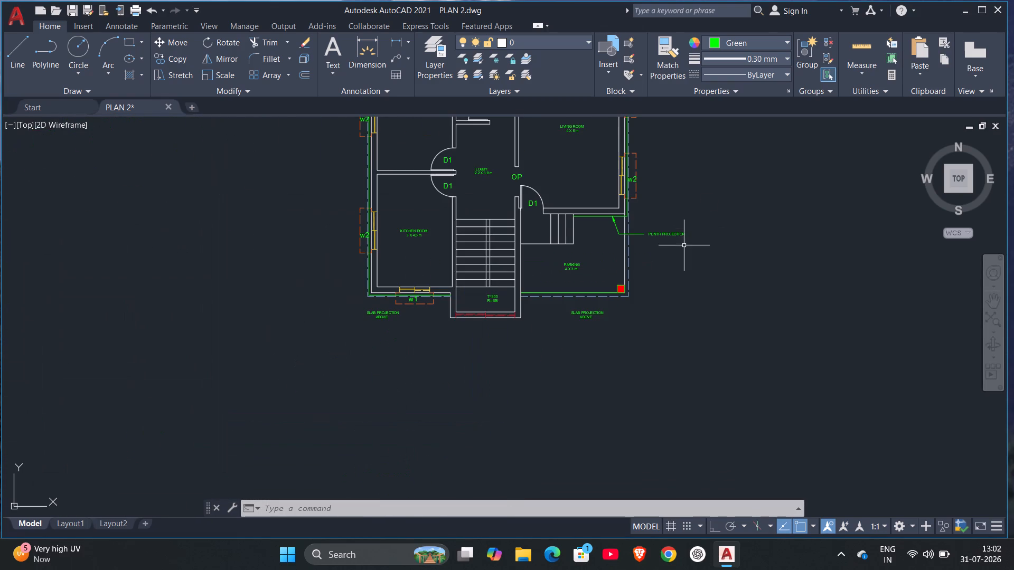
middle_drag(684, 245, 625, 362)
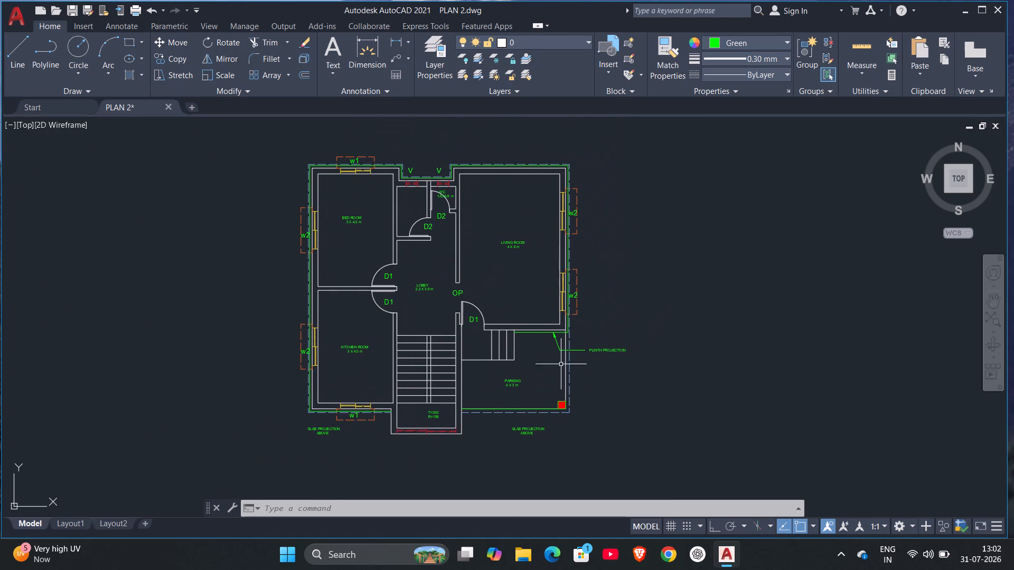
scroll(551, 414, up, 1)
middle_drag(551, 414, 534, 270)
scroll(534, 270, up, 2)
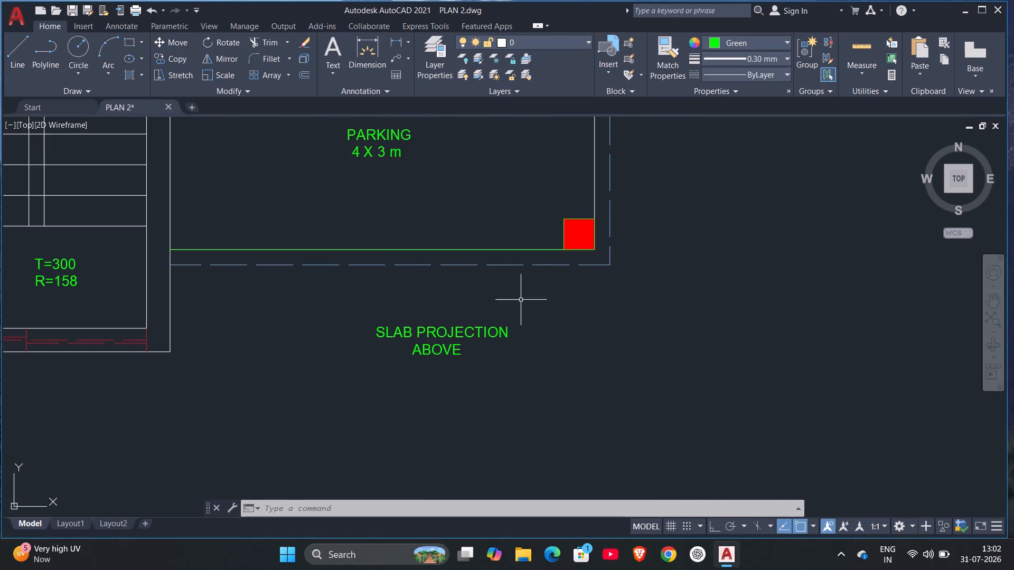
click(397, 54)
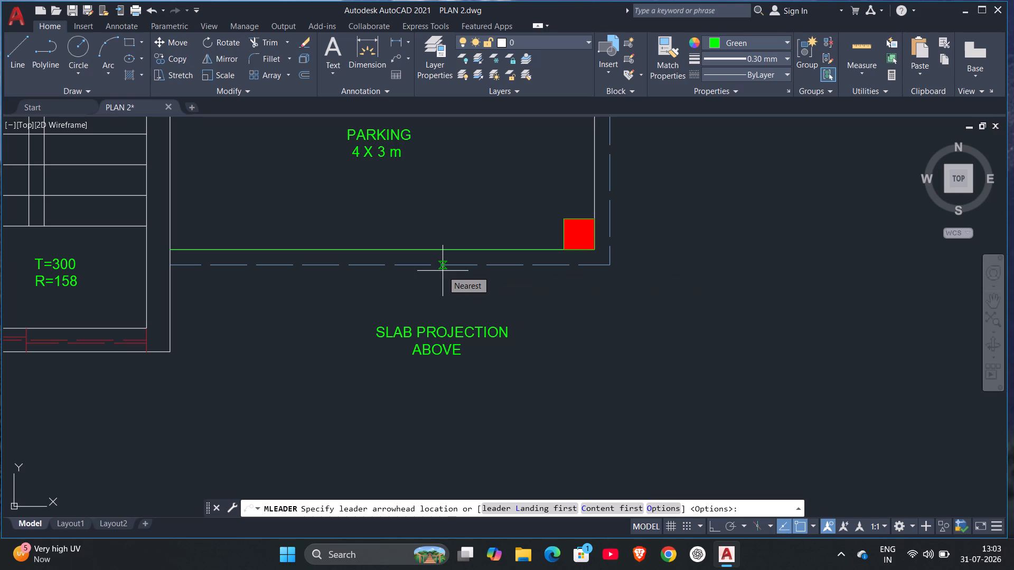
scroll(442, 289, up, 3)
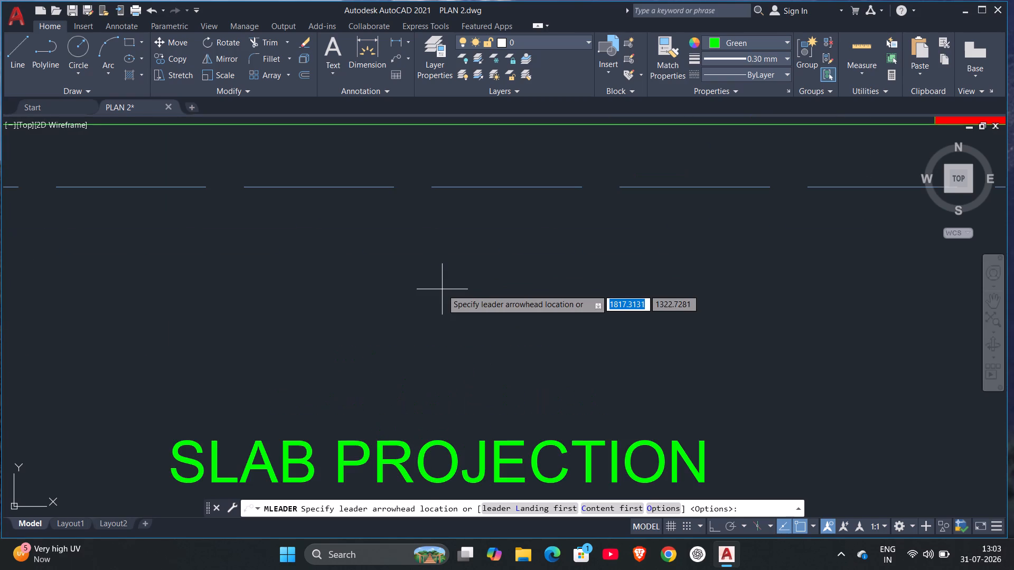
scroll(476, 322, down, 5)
Add a multileader reading CHAJJA PROJECTION, pointing at the lower edge of the dashed outline around the living room's upper w2 window.
middle_drag(537, 250, 534, 263)
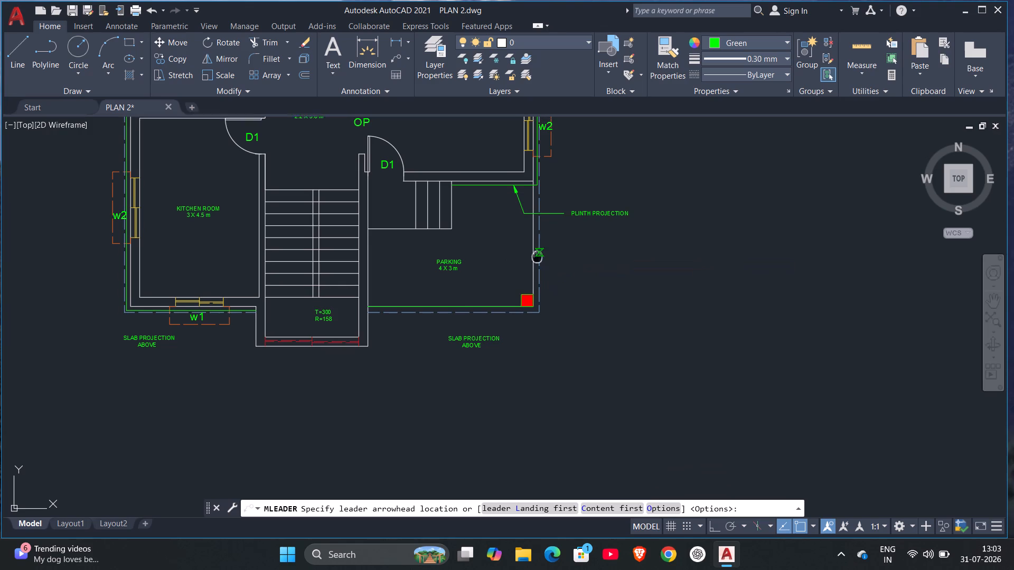
middle_drag(534, 263, 528, 364)
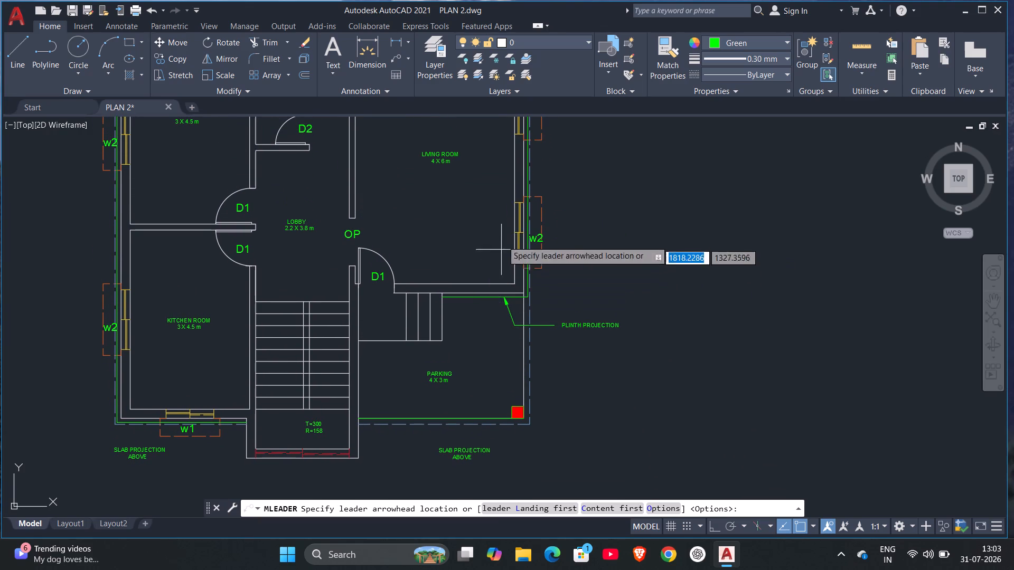
middle_drag(552, 154, 541, 237)
scroll(540, 232, up, 2)
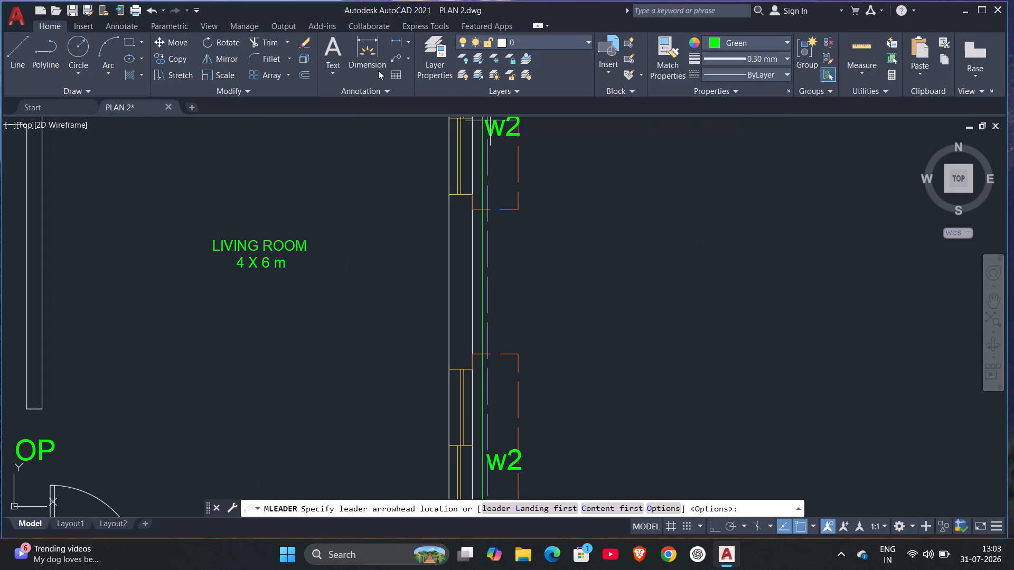
click(397, 54)
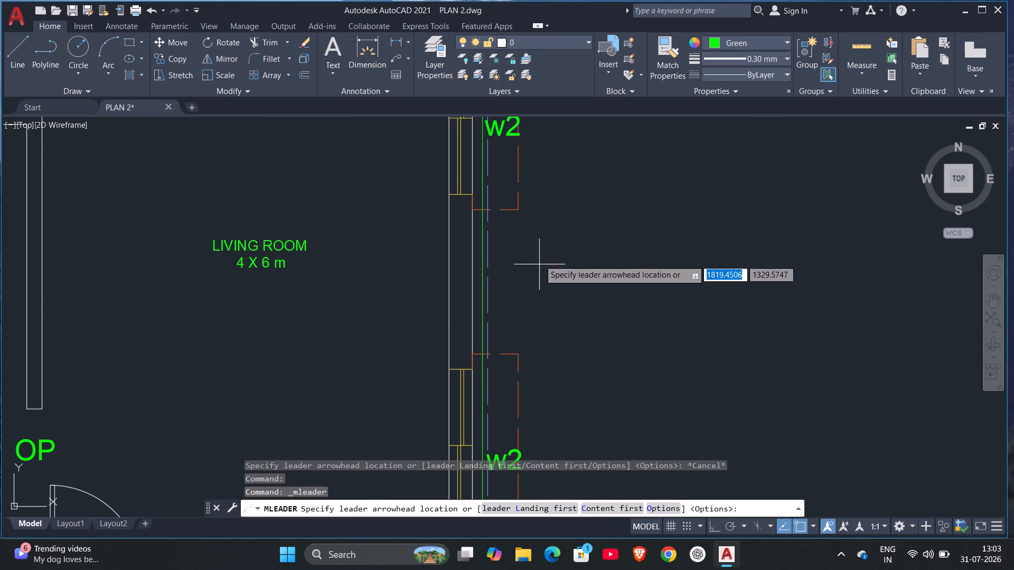
scroll(511, 210, up, 2)
click(511, 210)
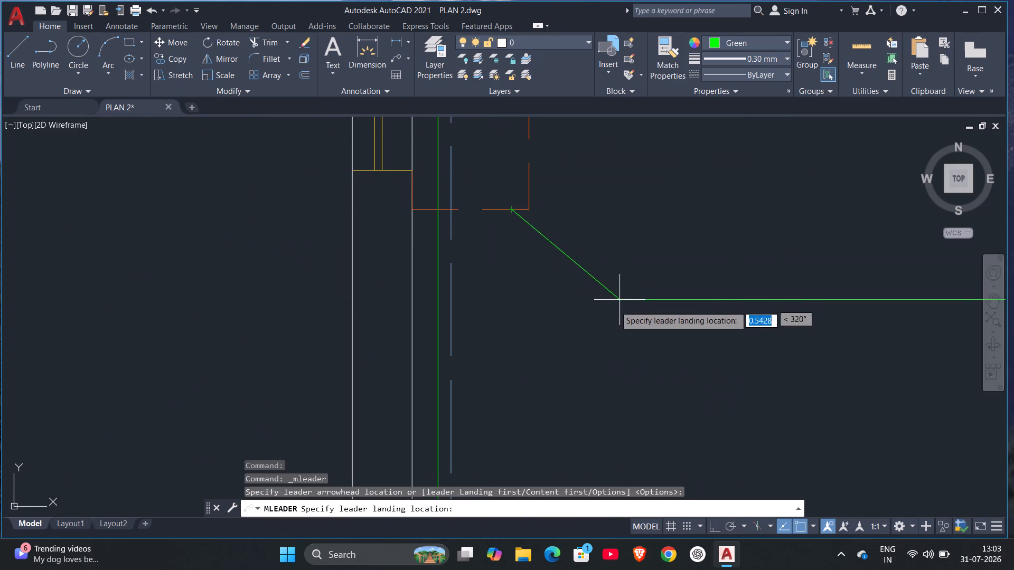
click(529, 305)
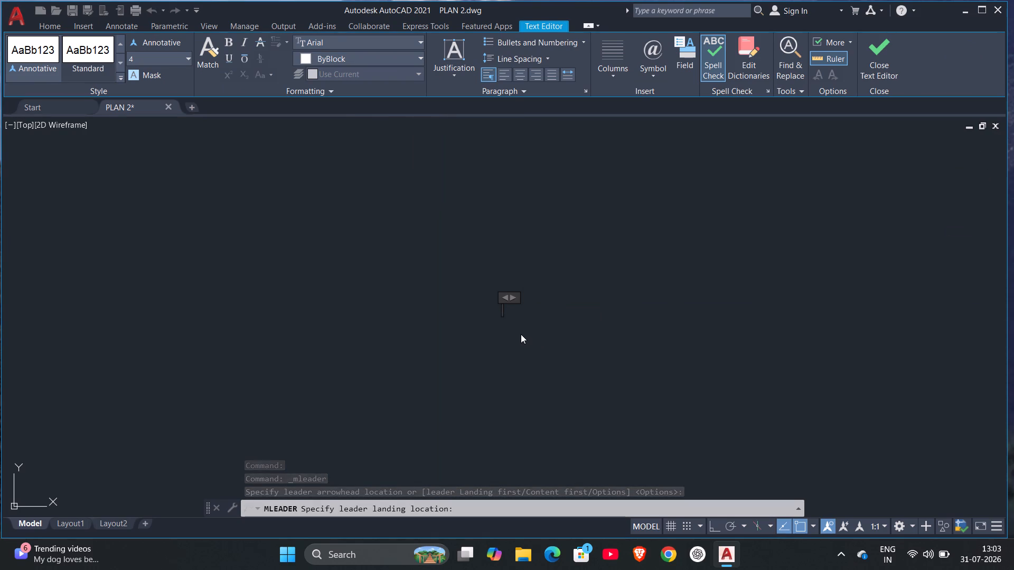
text(CHA)
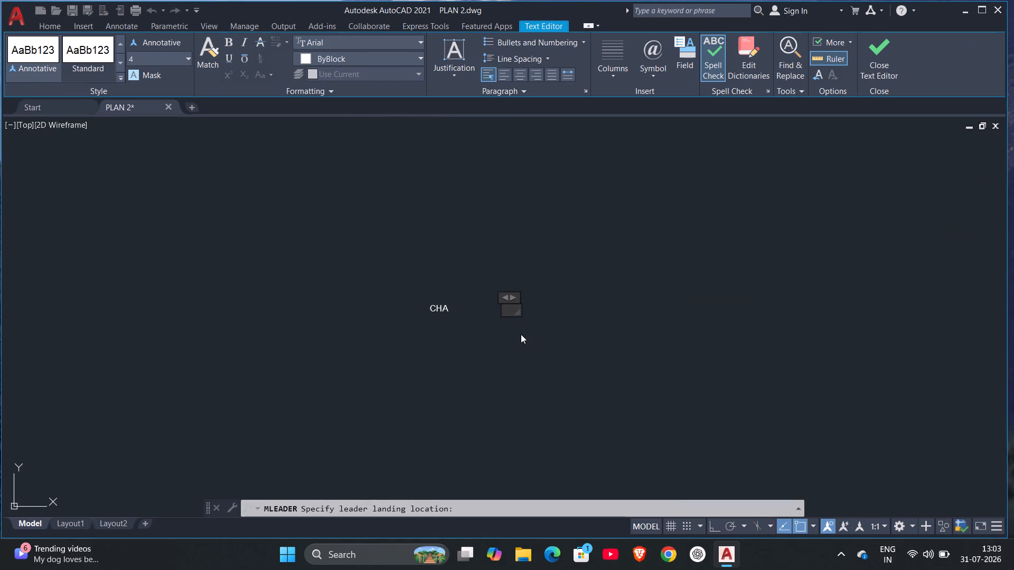
text(JJA)
key(space)
text(PROJECTION)
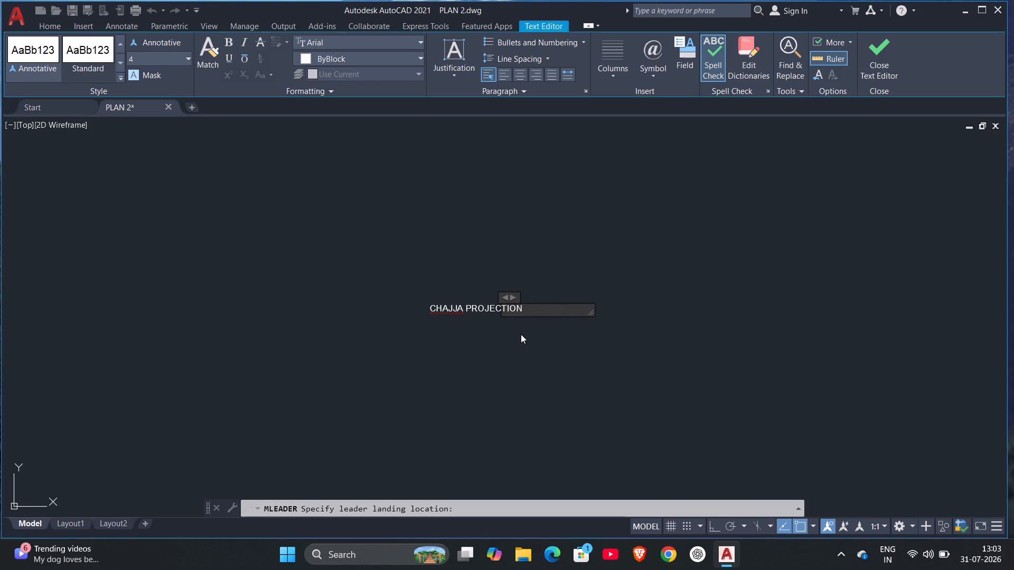
key(Return)
key(BackSpace)
click(543, 359)
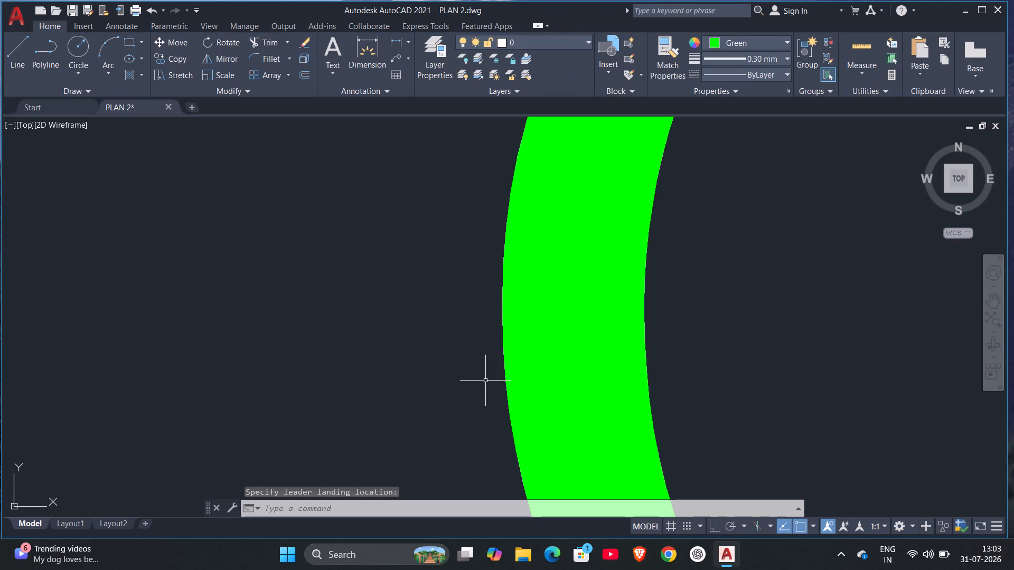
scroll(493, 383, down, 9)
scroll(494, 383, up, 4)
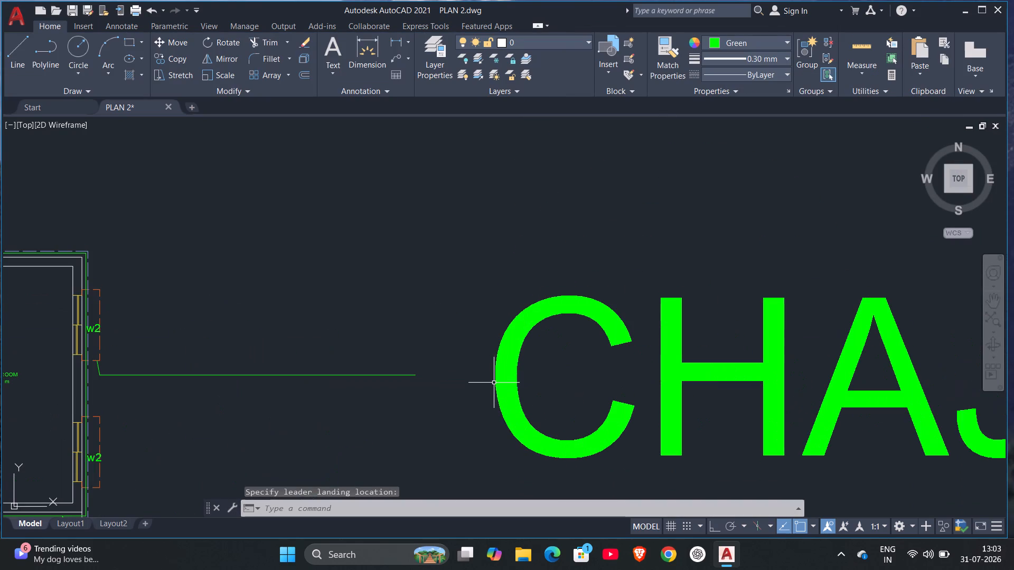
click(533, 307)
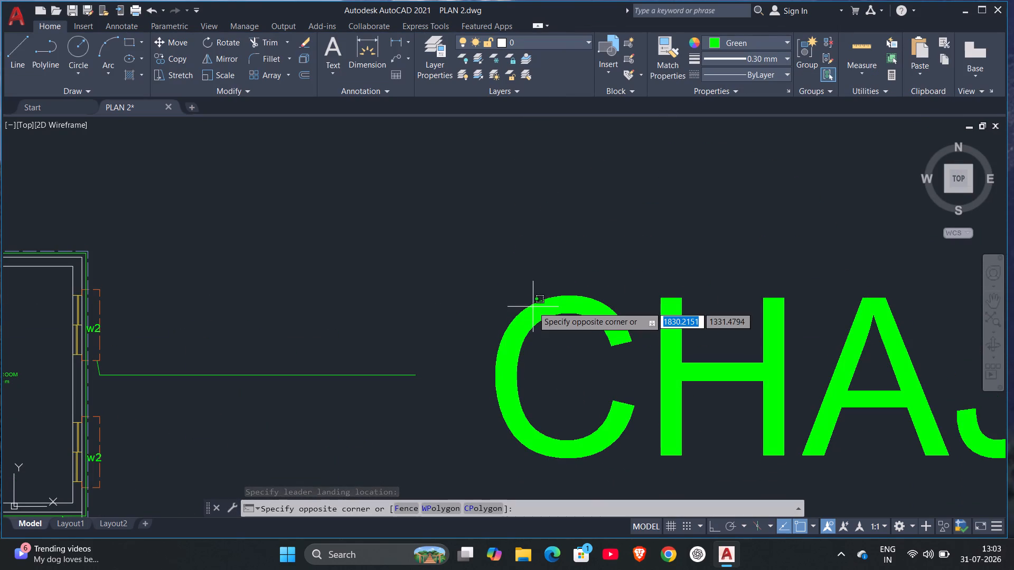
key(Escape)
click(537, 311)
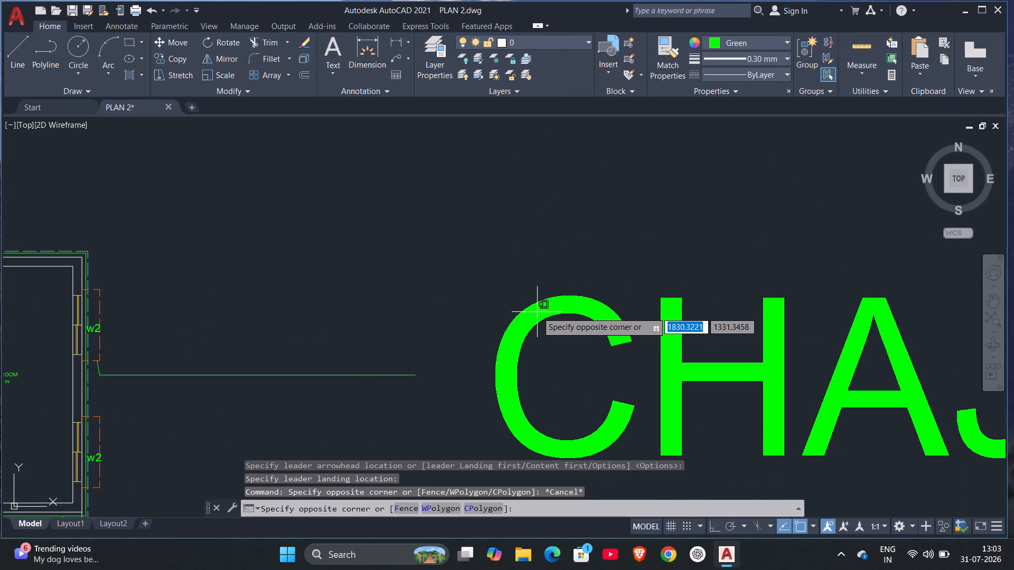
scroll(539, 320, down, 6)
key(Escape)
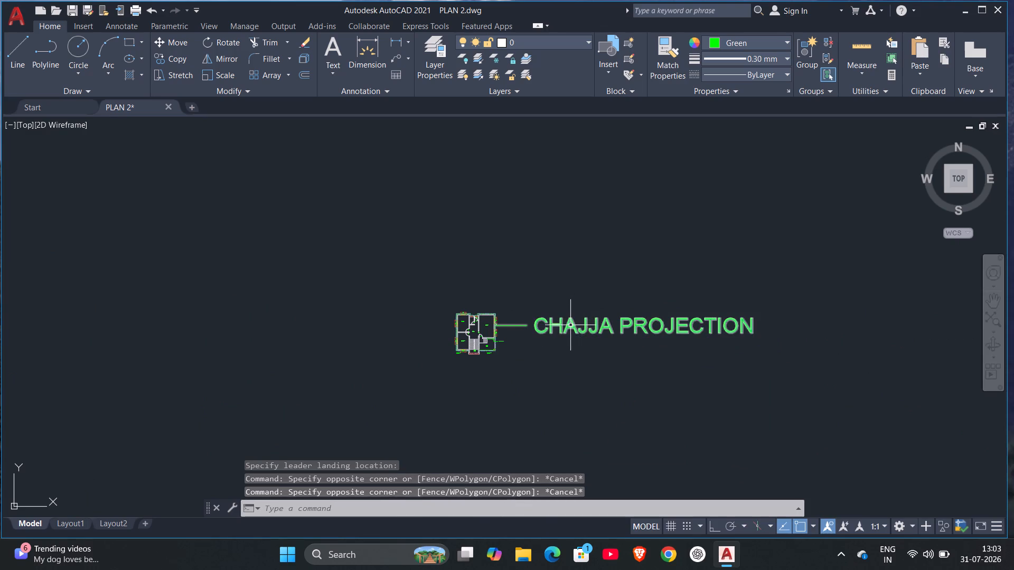
Set the text height of the CHAJJA PROJECTION leader to 0.2 in its properties.
click(570, 325)
right_click(594, 325)
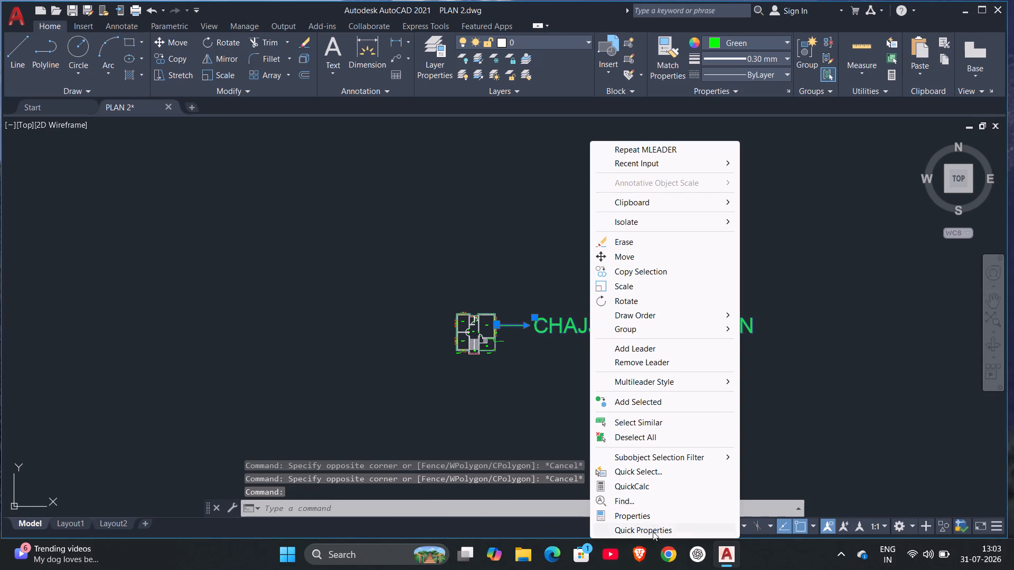
click(644, 514)
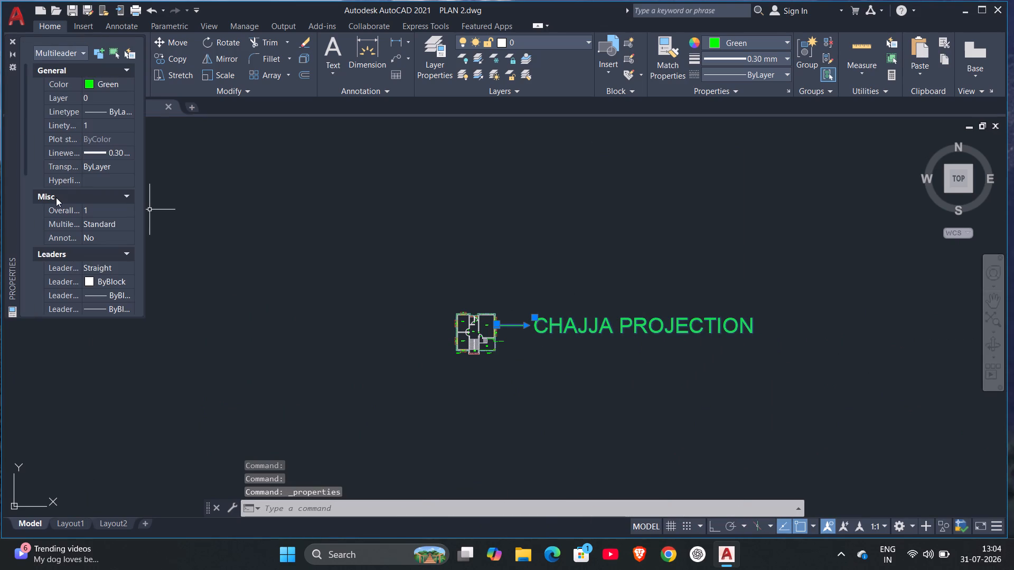
scroll(56, 197, down, 3)
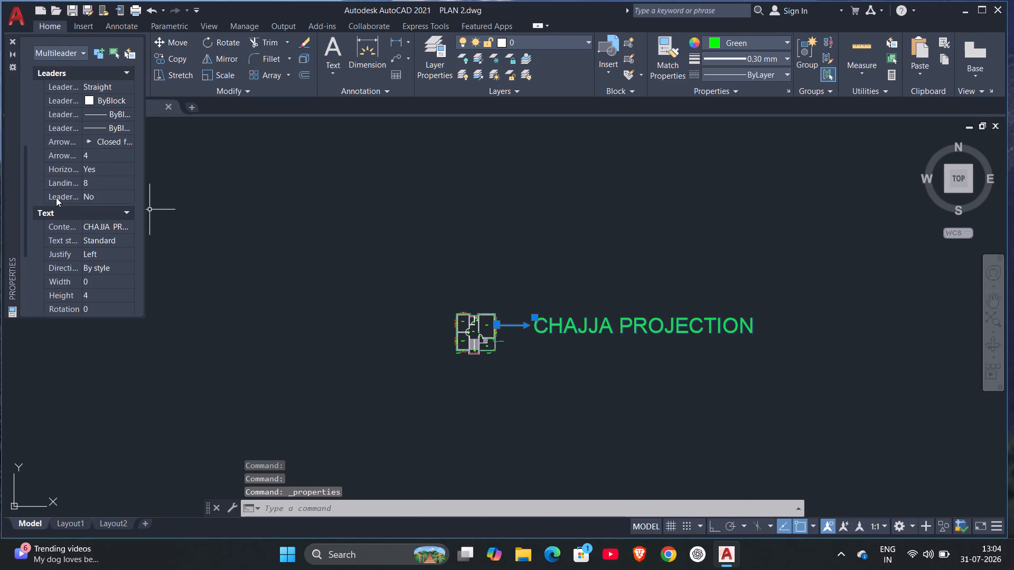
scroll(74, 218, down, 2)
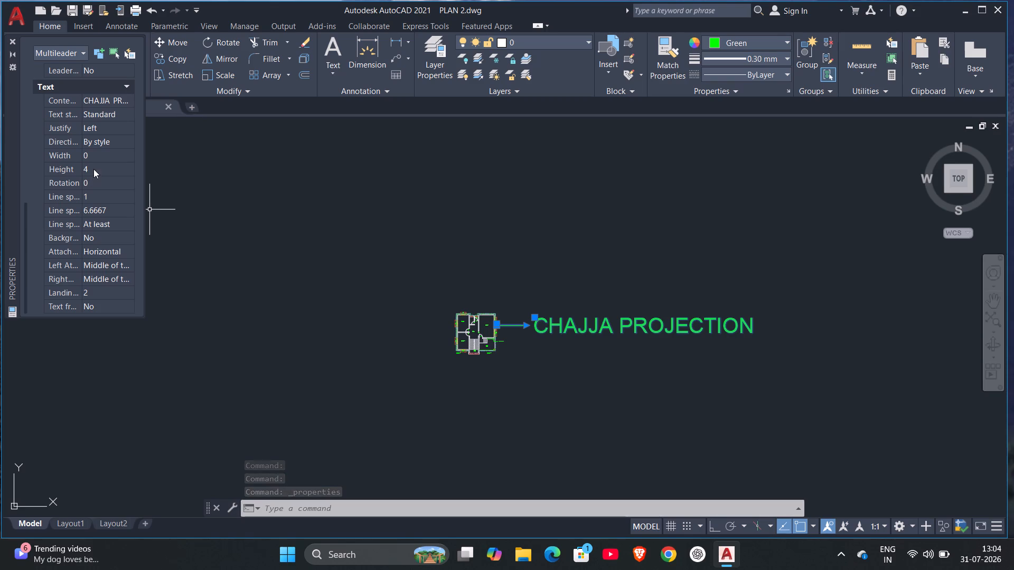
click(93, 169)
key(BackSpace)
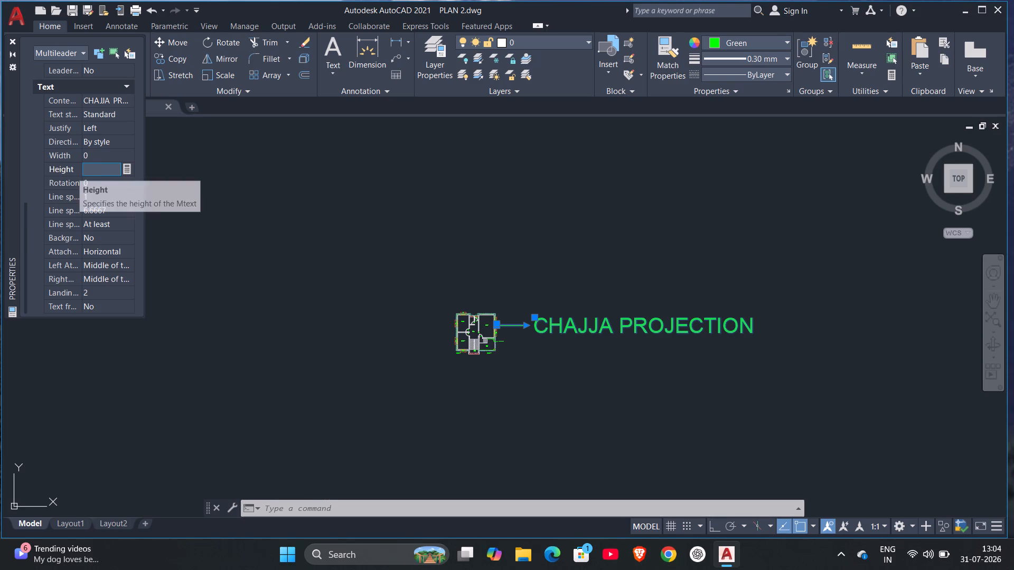
key(period)
key(2)
key(Return)
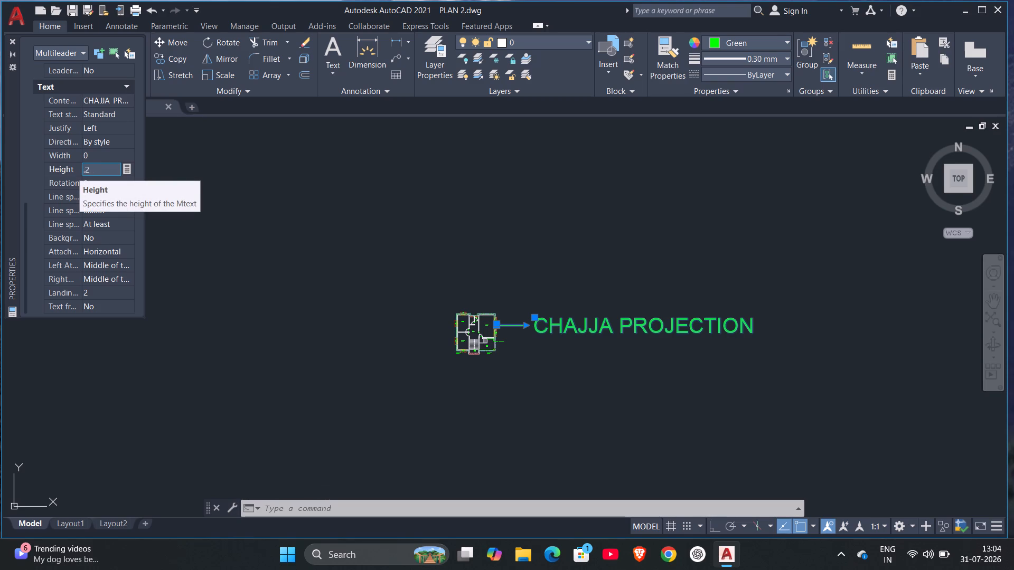
Shorten the horizontal landing of the CHAJJA PROJECTION leader so that it ends close to the leader's bend beside the w2 window.
scroll(279, 241, up, 4)
scroll(348, 283, down, 4)
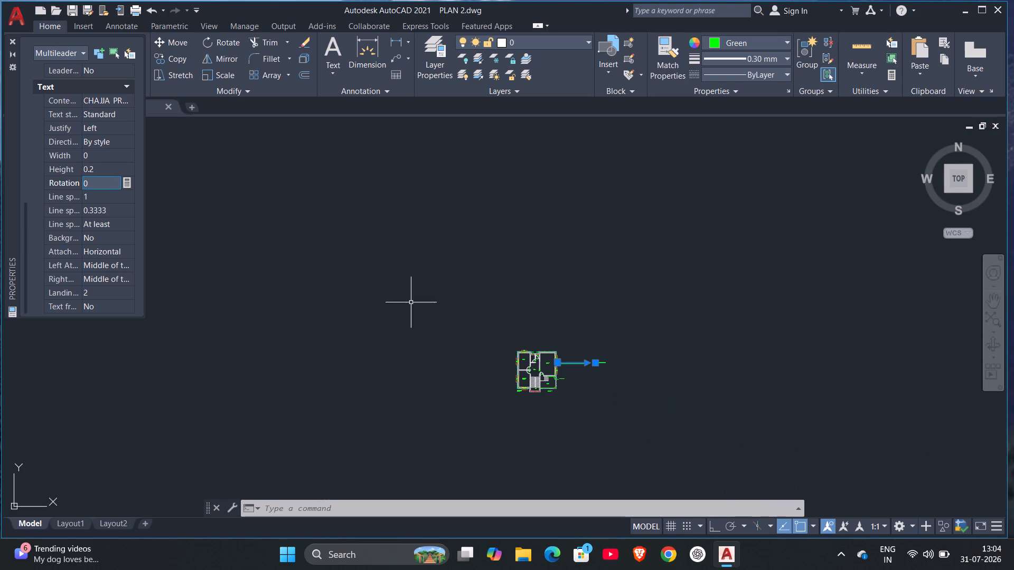
scroll(598, 385, up, 4)
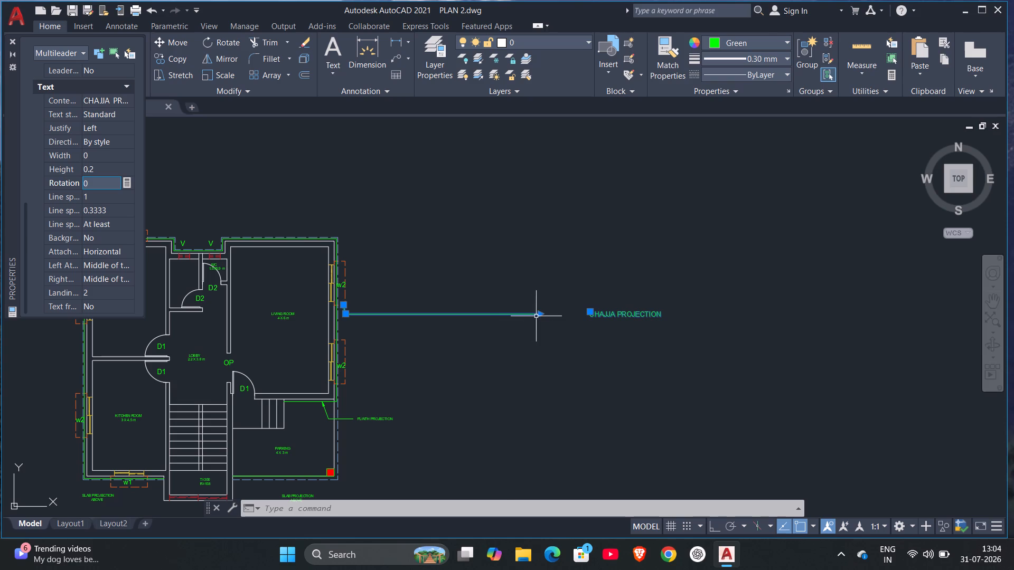
click(538, 316)
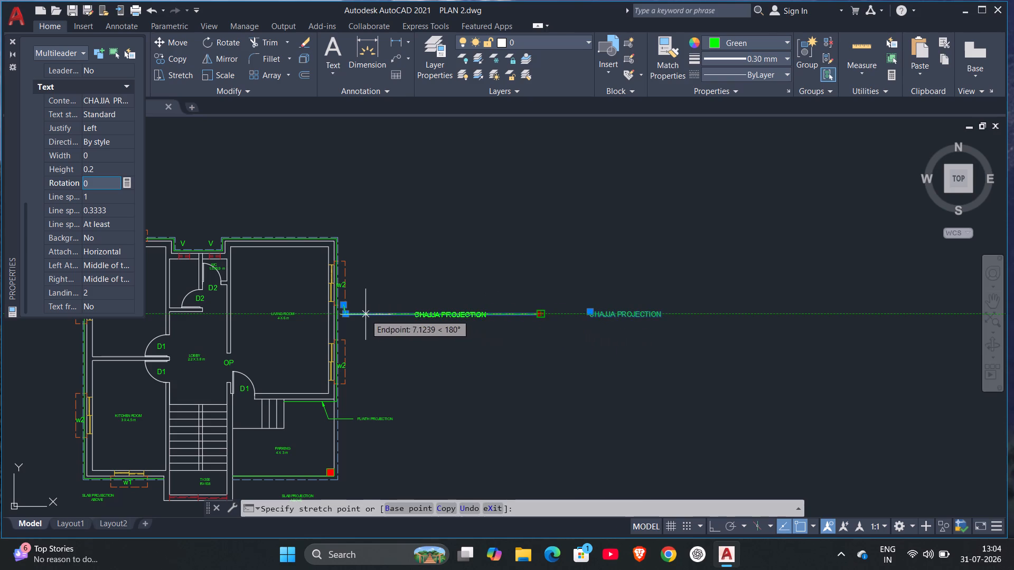
click(357, 316)
Set the landing gap of the CHAJJA PROJECTION leader's text to 0.2.
scroll(358, 316, up, 4)
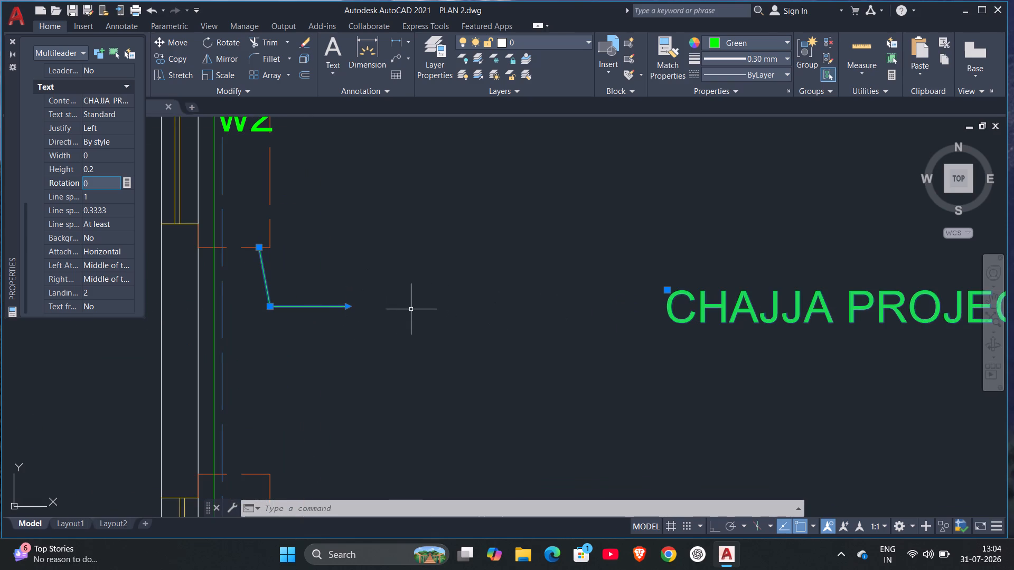
scroll(89, 221, down, 3)
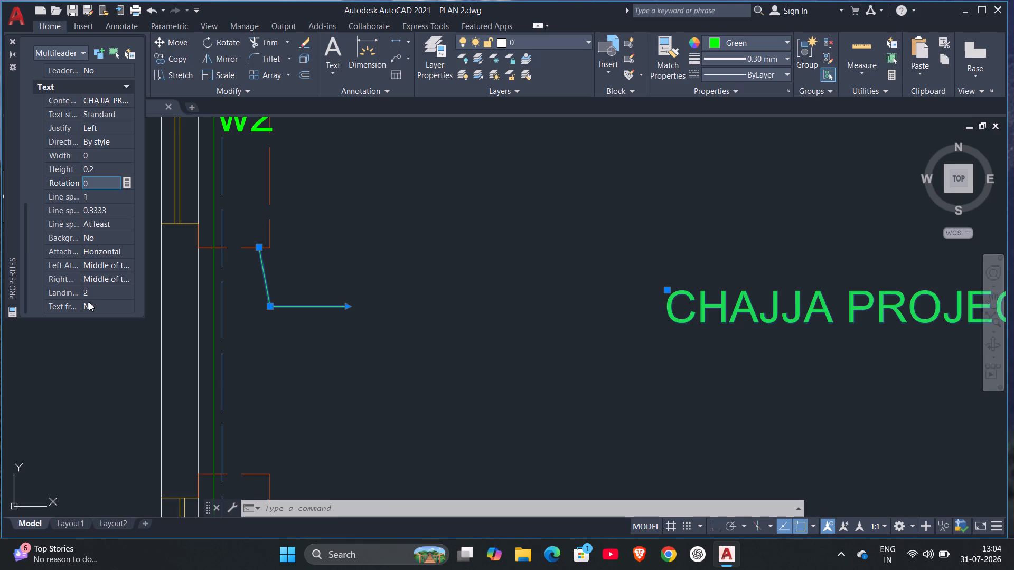
click(93, 290)
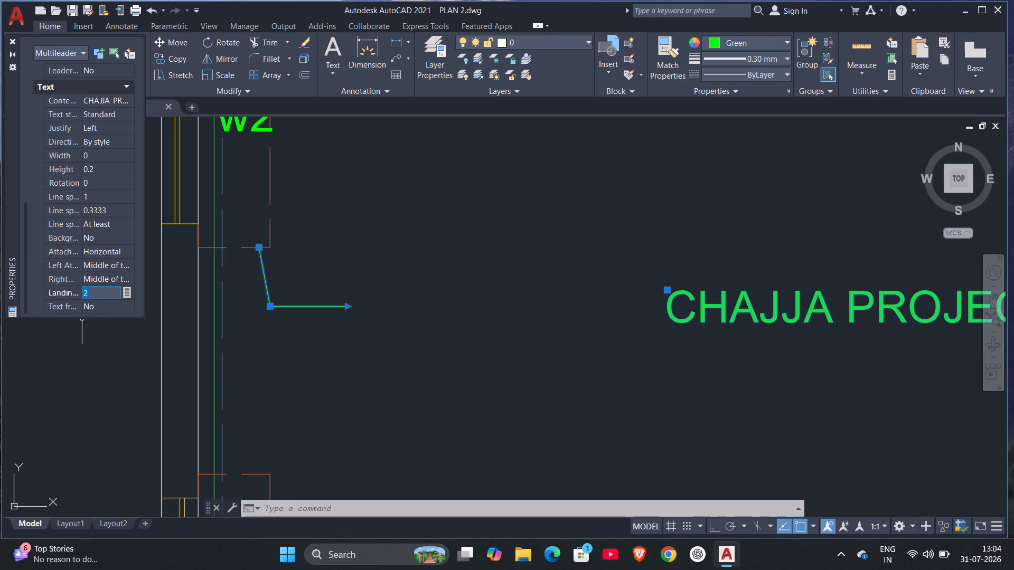
key(BackSpace)
text(.2)
key(Return)
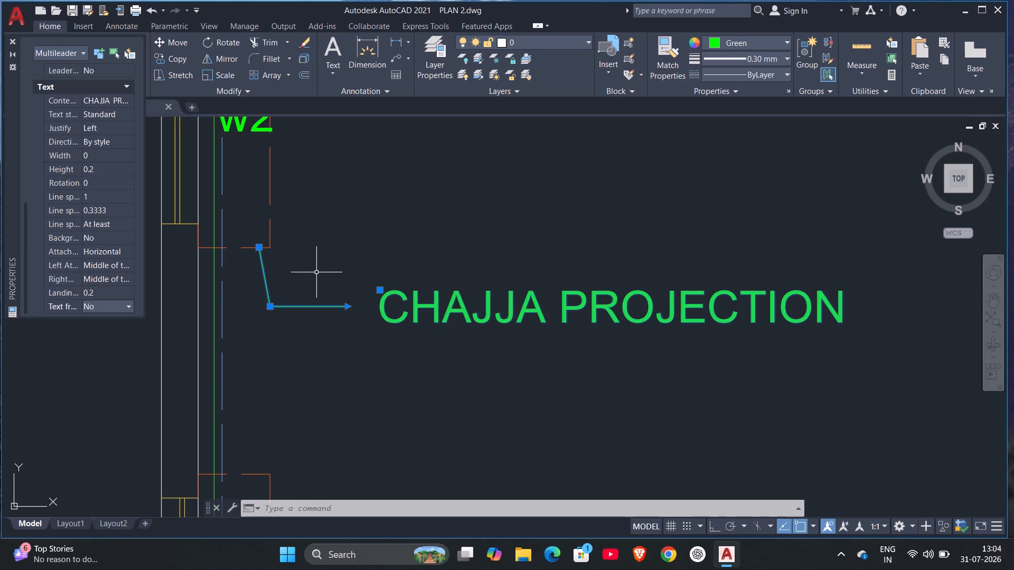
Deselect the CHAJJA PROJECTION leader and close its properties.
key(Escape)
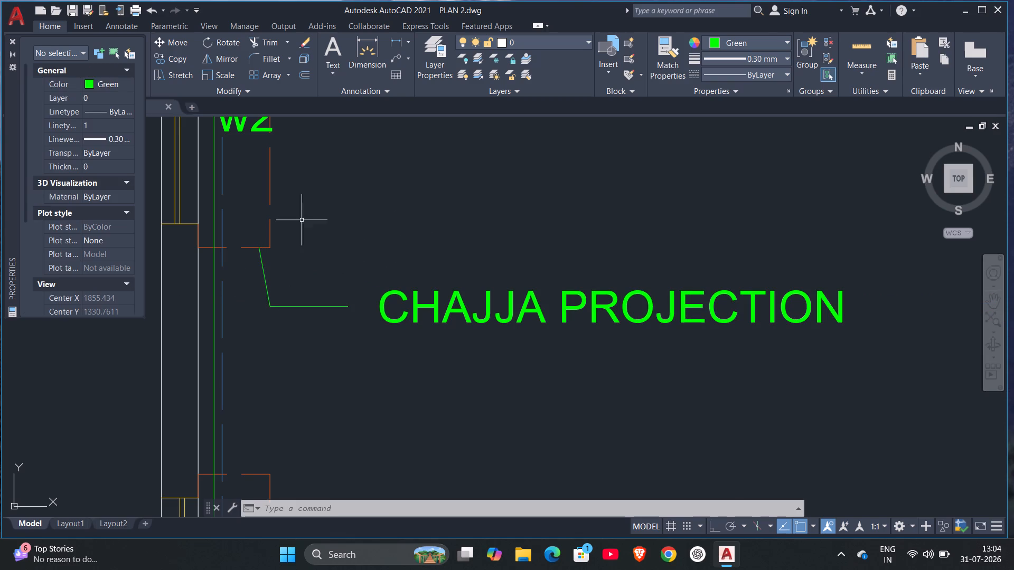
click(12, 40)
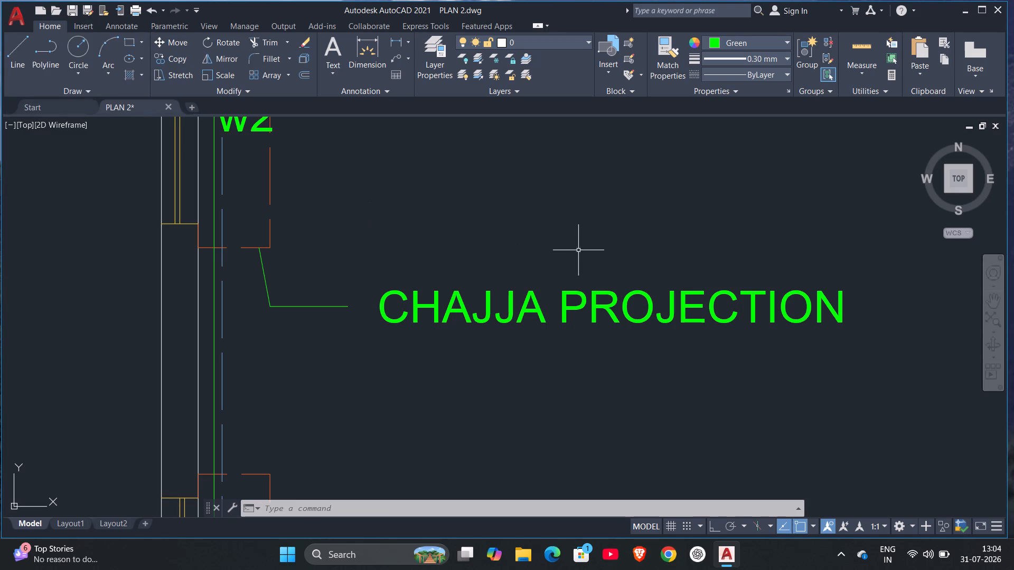
Set the arrowhead size of the CHAJJA PROJECTION leader beside the upper w2 window to 0.2 in its properties.
scroll(564, 262, down, 4)
scroll(607, 260, up, 2)
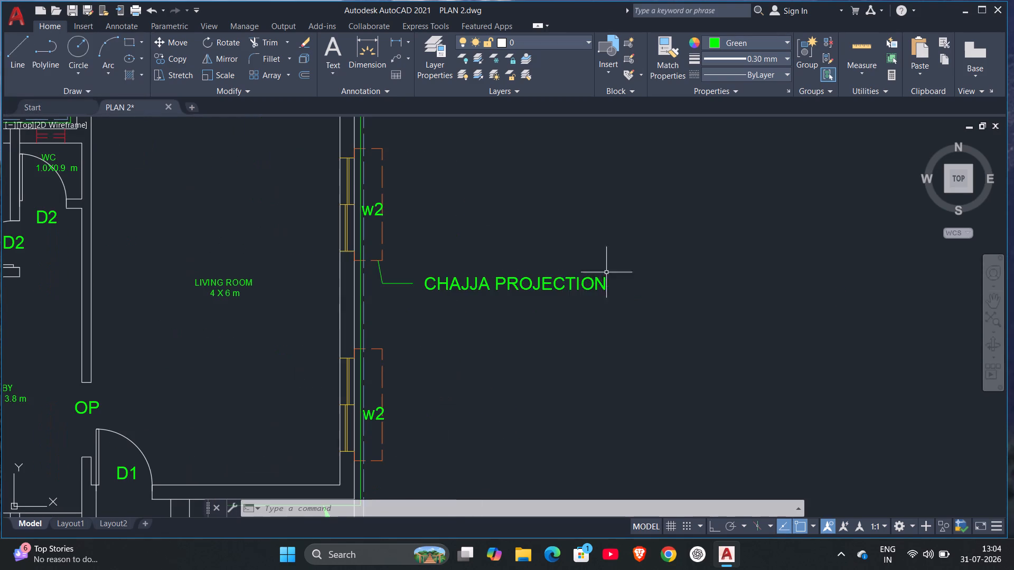
click(550, 285)
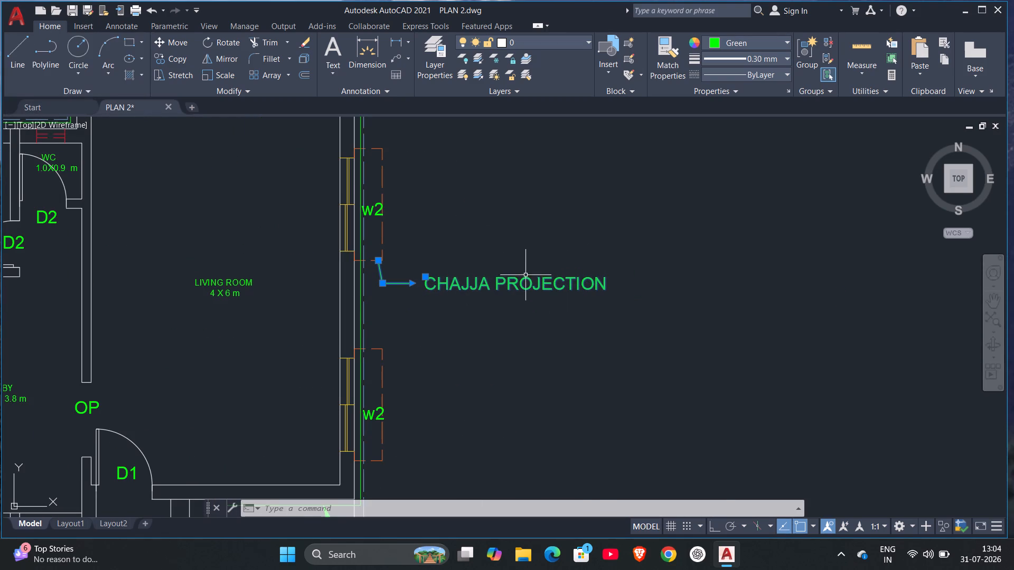
right_drag(575, 267, 577, 282)
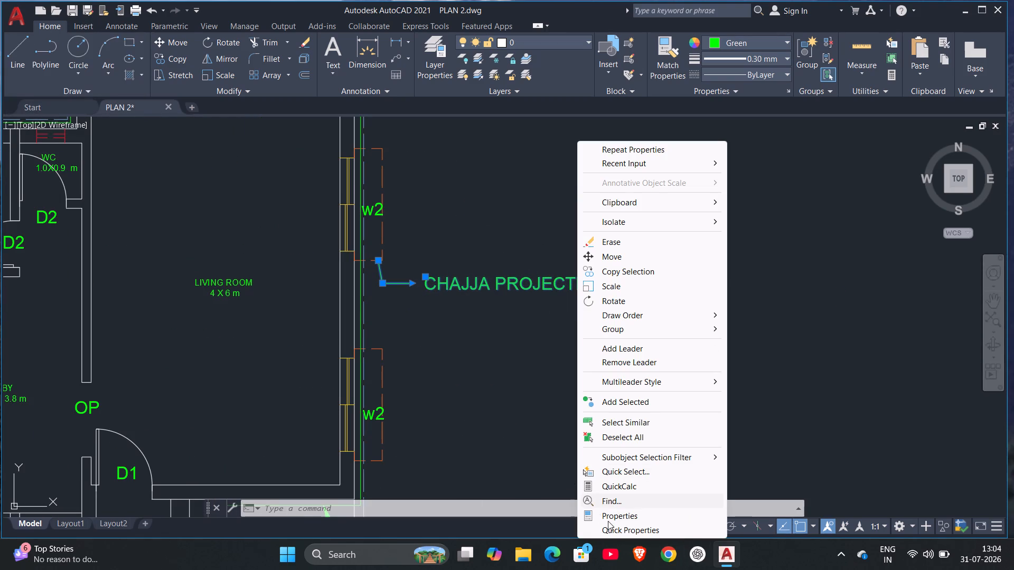
click(608, 521)
scroll(55, 257, down, 5)
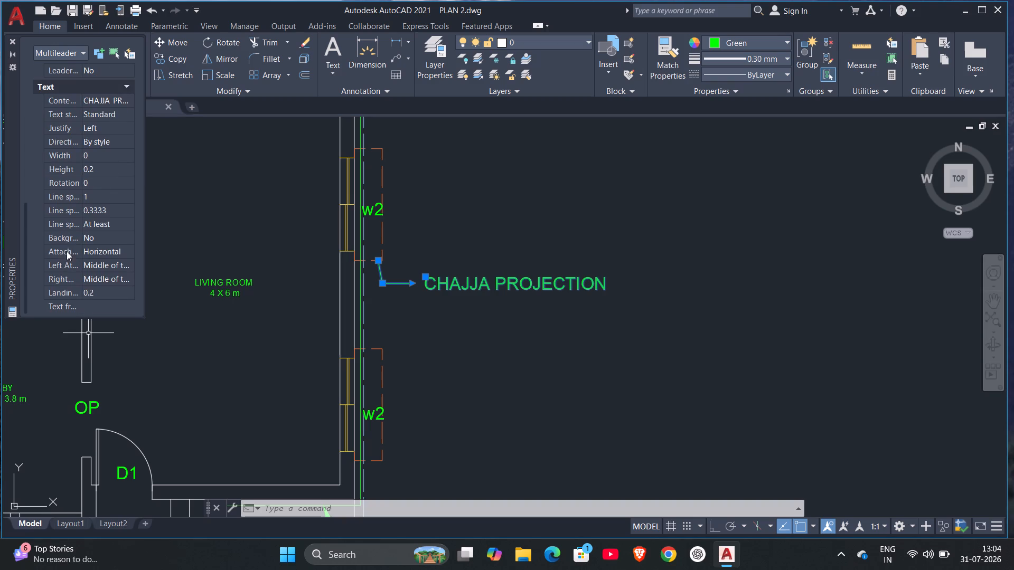
scroll(67, 251, down, 2)
scroll(92, 168, down, 2)
scroll(92, 168, up, 4)
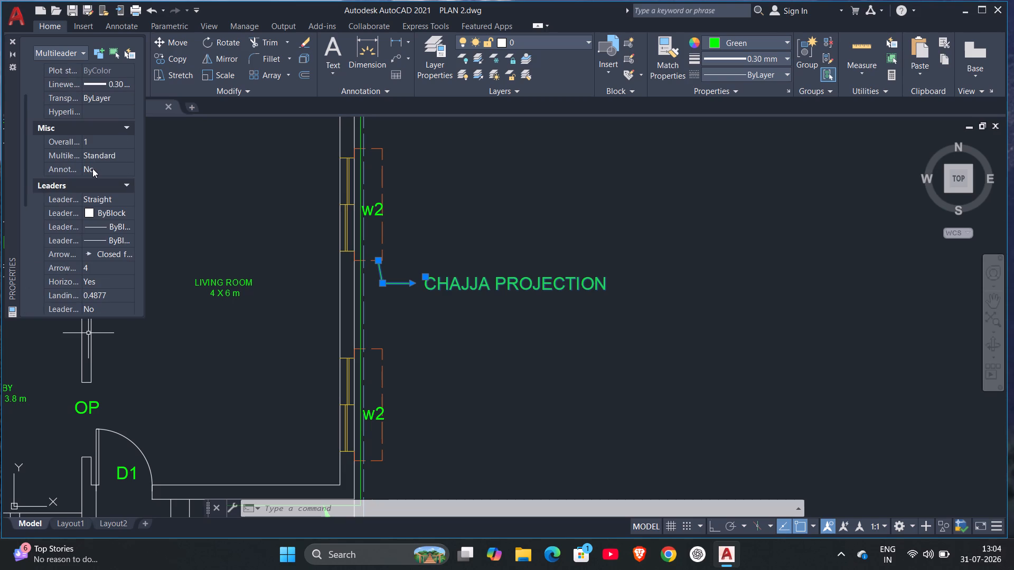
scroll(92, 168, up, 2)
scroll(92, 168, down, 4)
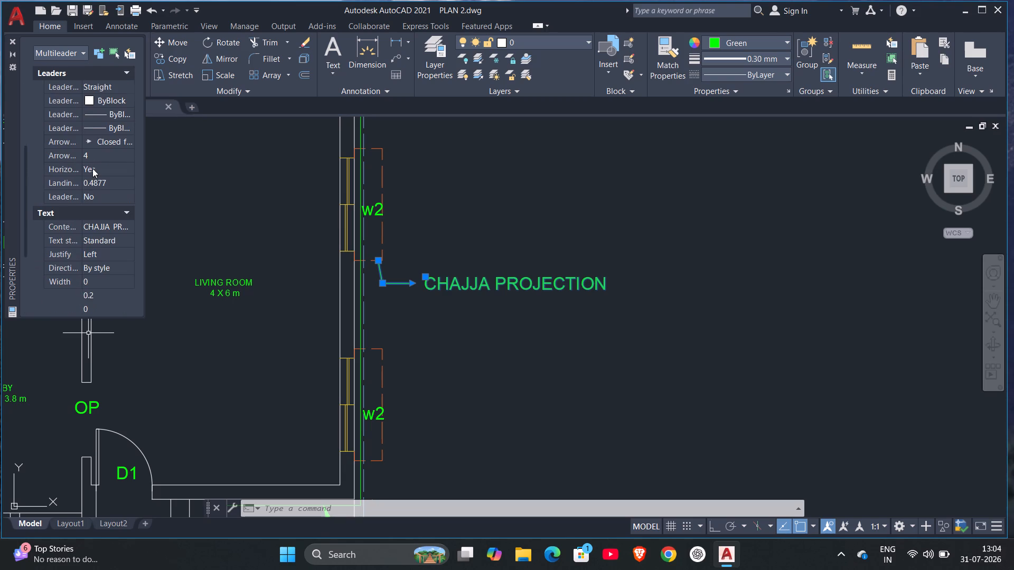
scroll(92, 168, up, 1)
scroll(92, 168, down, 1)
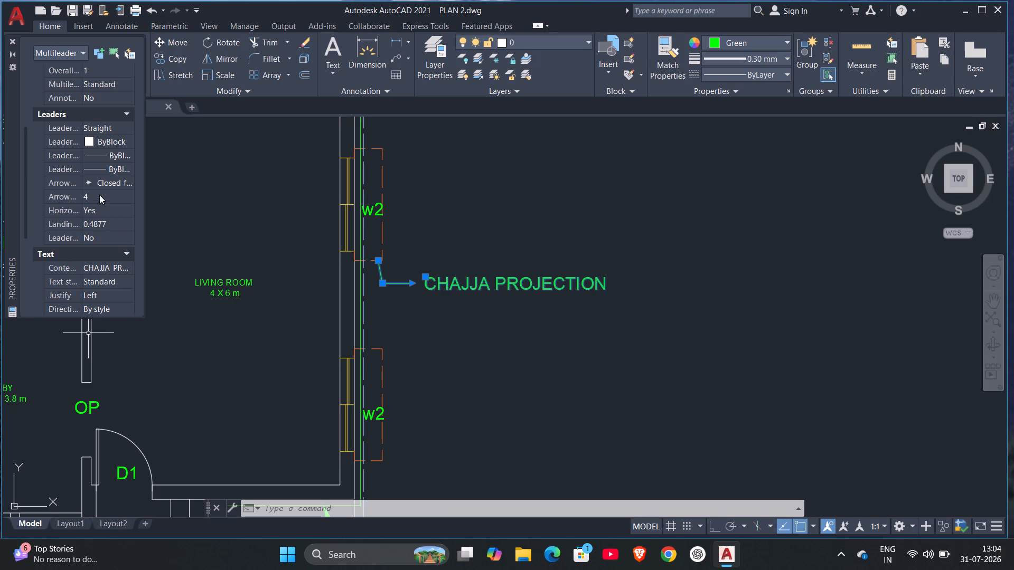
drag(99, 195, 79, 195)
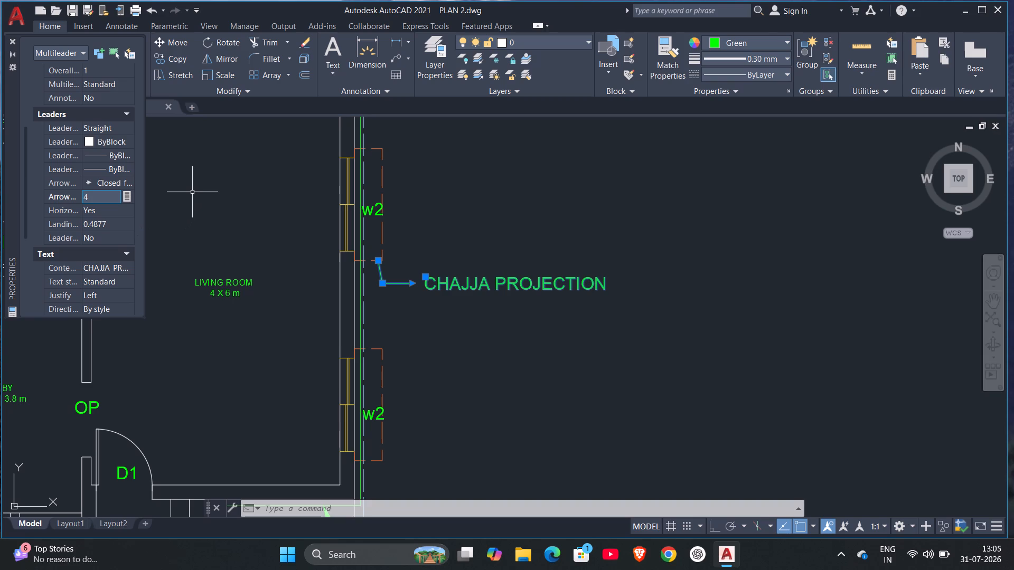
key(period)
key(2)
key(Return)
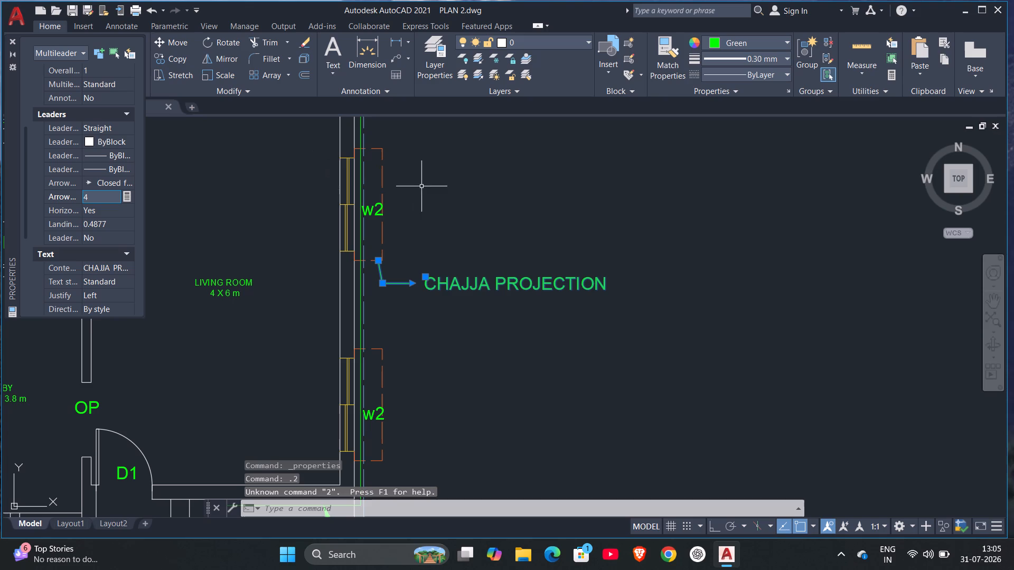
drag(91, 194, 74, 192)
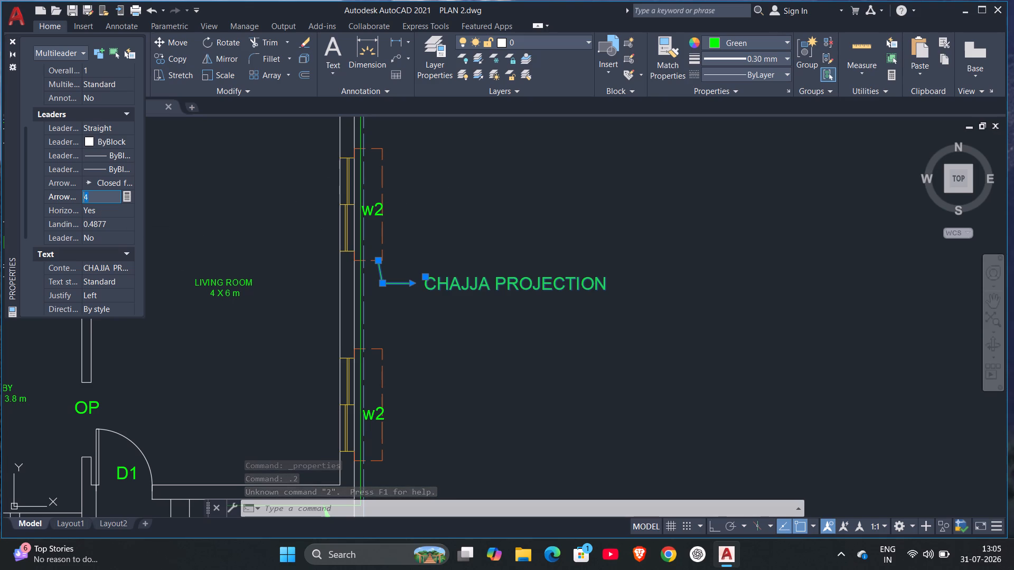
key(BackSpace)
text(.2)
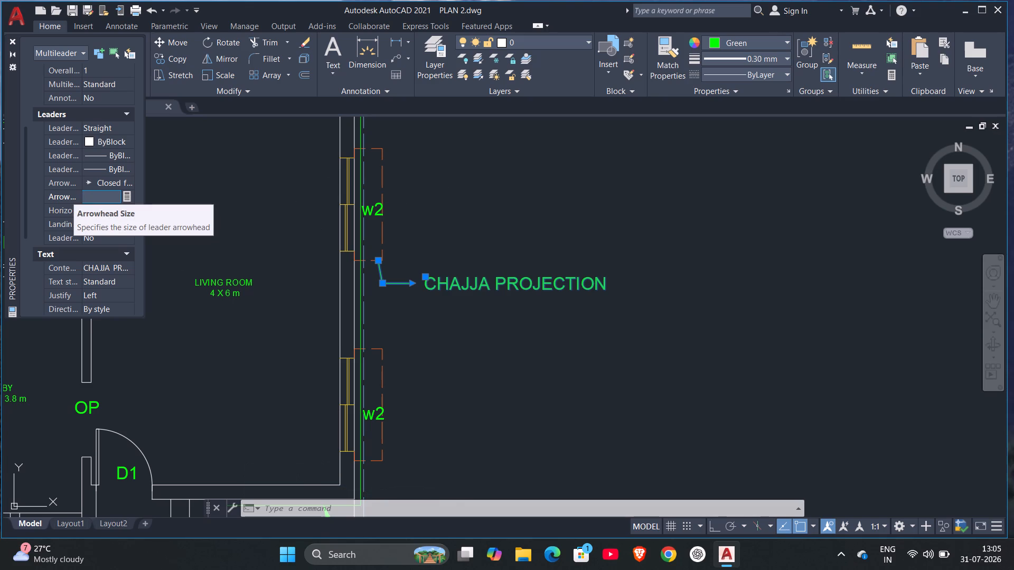
key(Return)
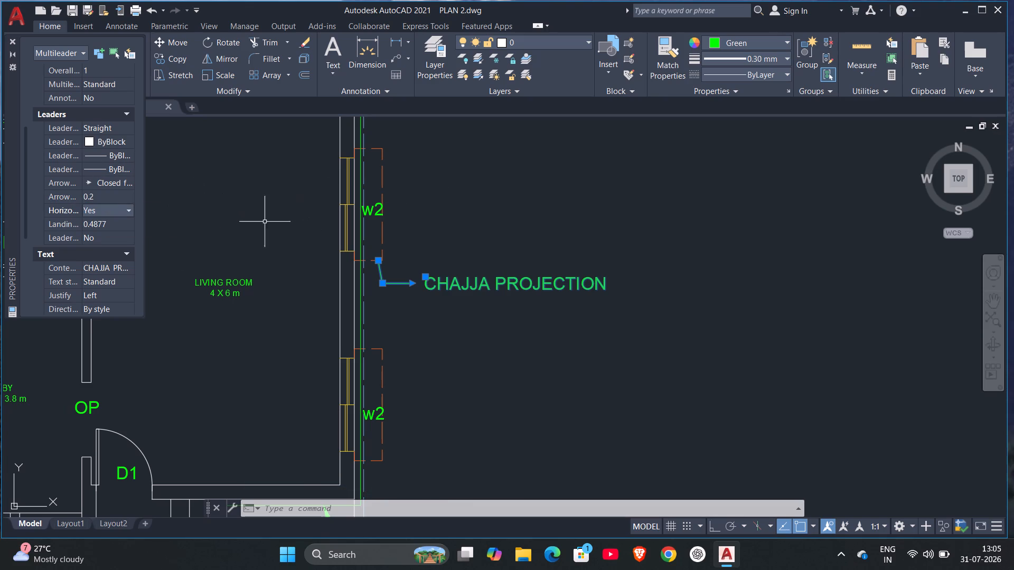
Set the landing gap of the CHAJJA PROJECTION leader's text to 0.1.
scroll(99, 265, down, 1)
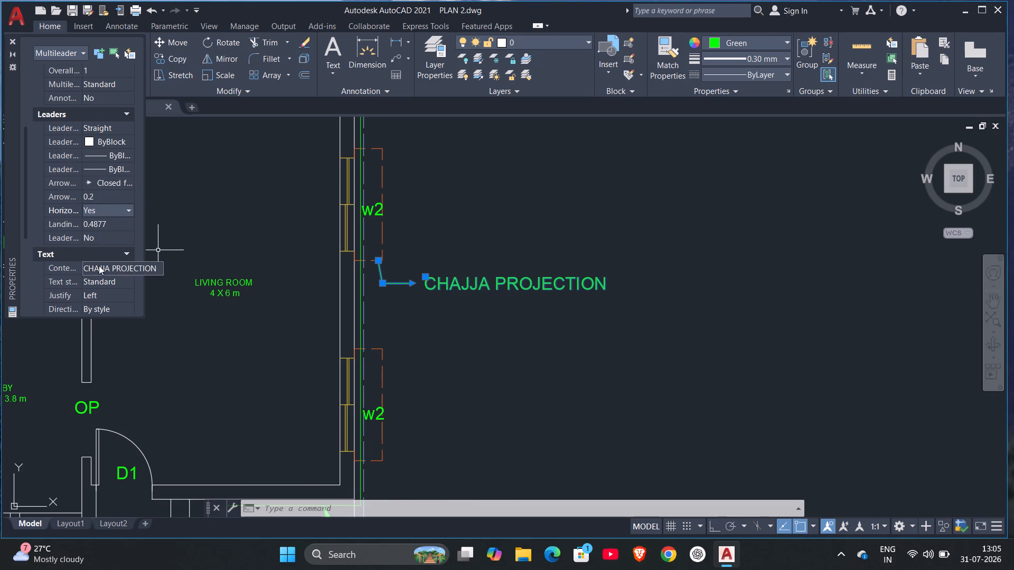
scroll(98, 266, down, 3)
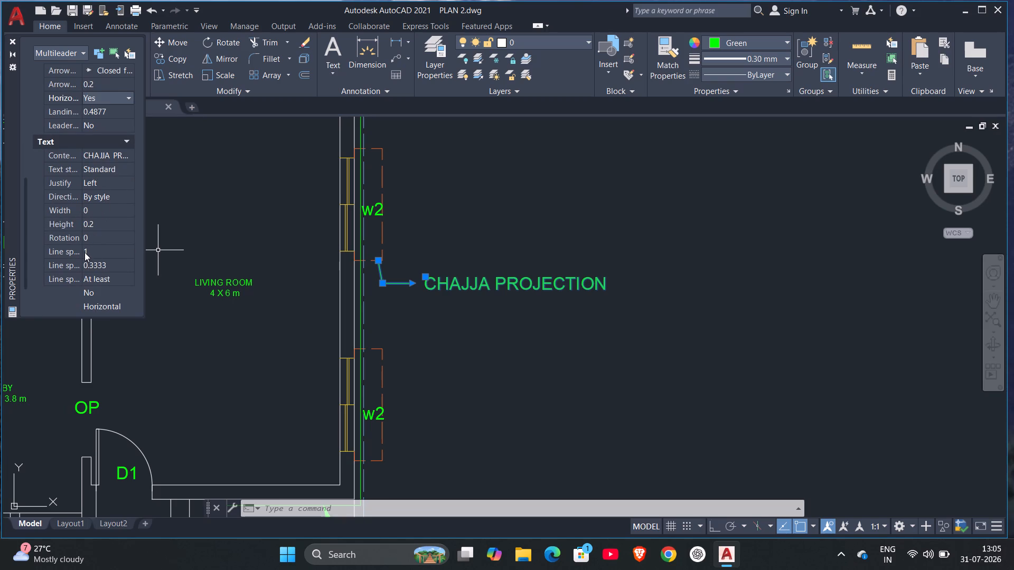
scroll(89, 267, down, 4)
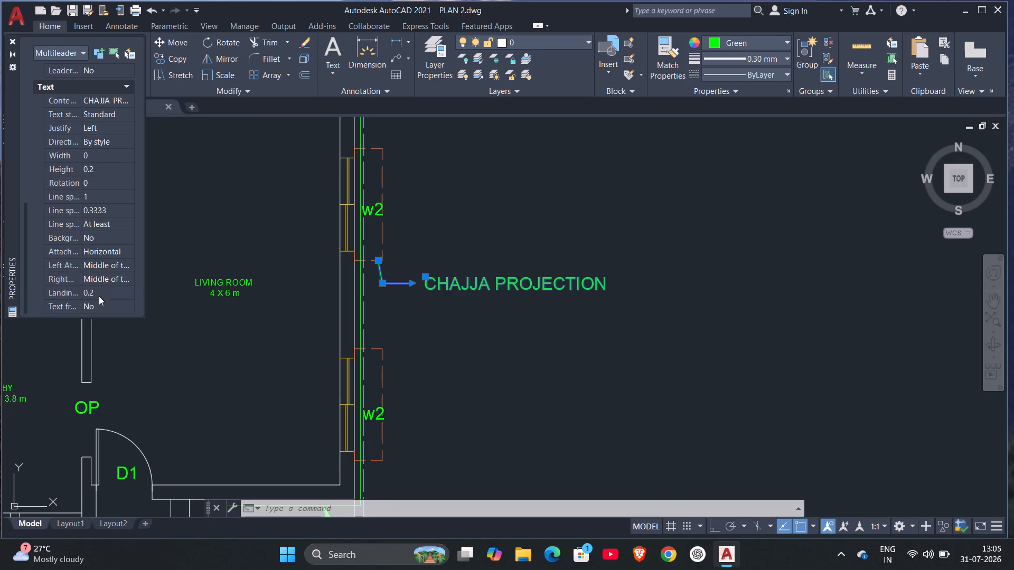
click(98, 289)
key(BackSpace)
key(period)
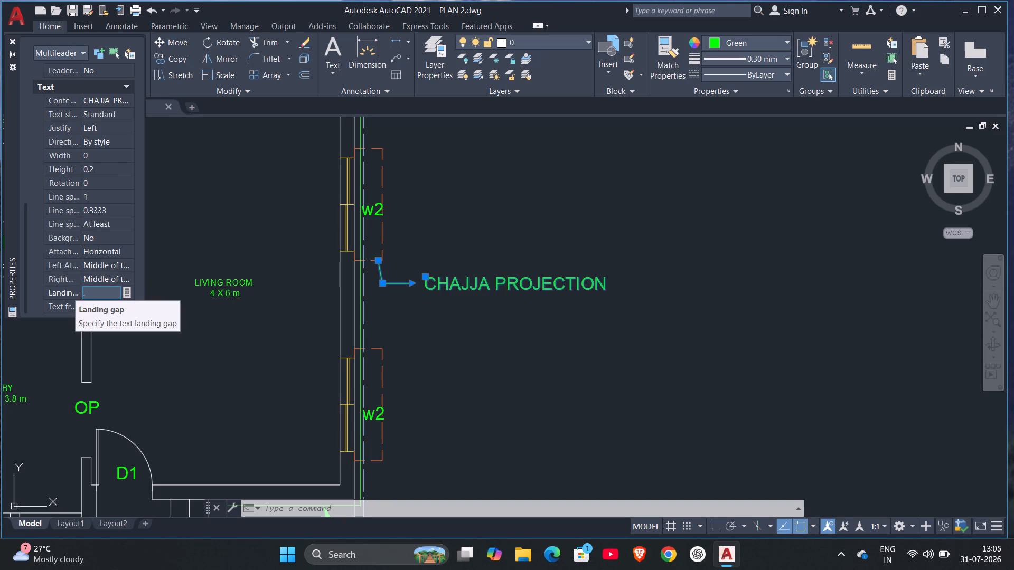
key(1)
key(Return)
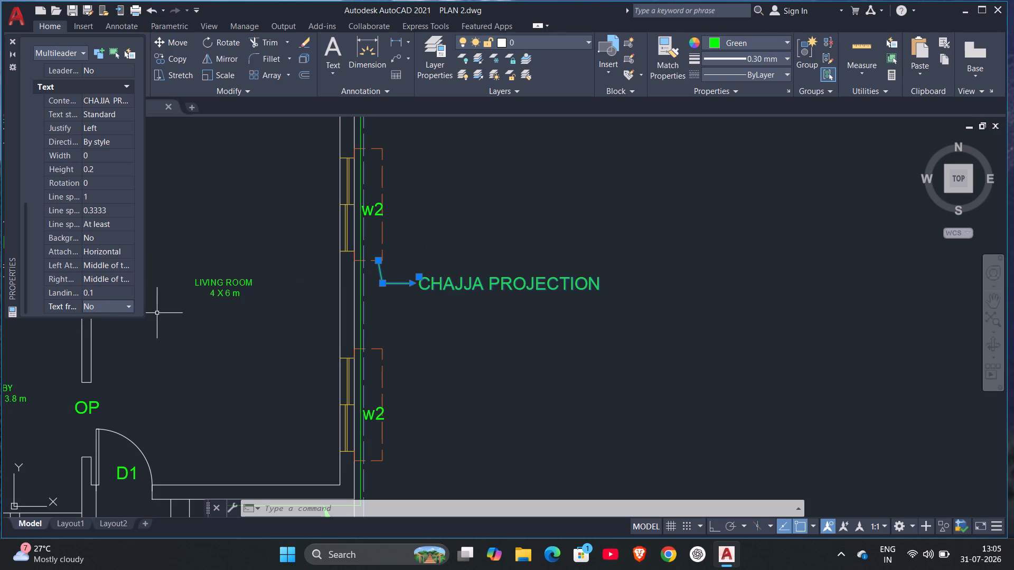
Set the landing gap of the CHAJJA PROJECTION leader's text back to 0.2.
click(90, 289)
key(BackSpace)
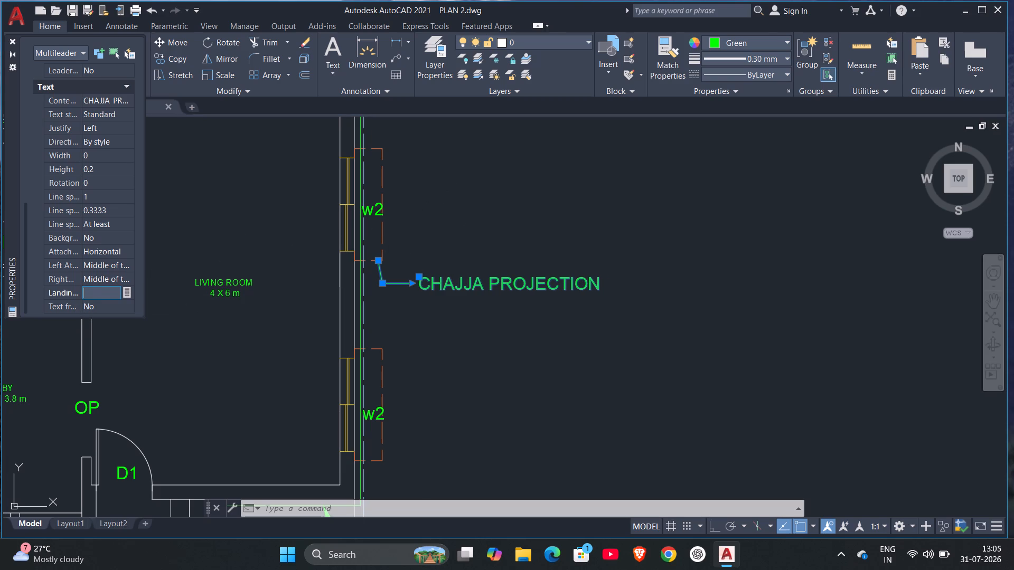
text(.2)
key(Return)
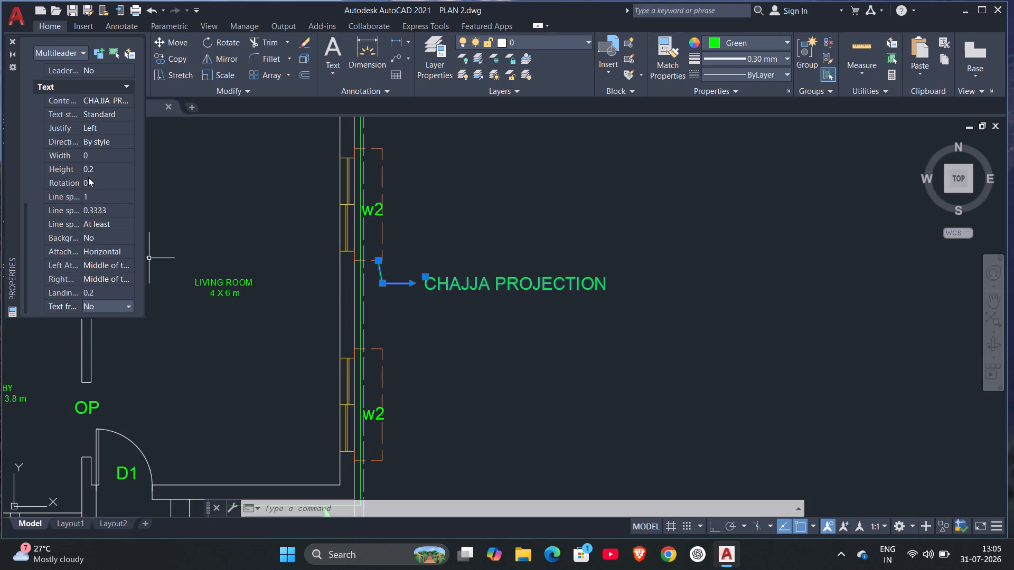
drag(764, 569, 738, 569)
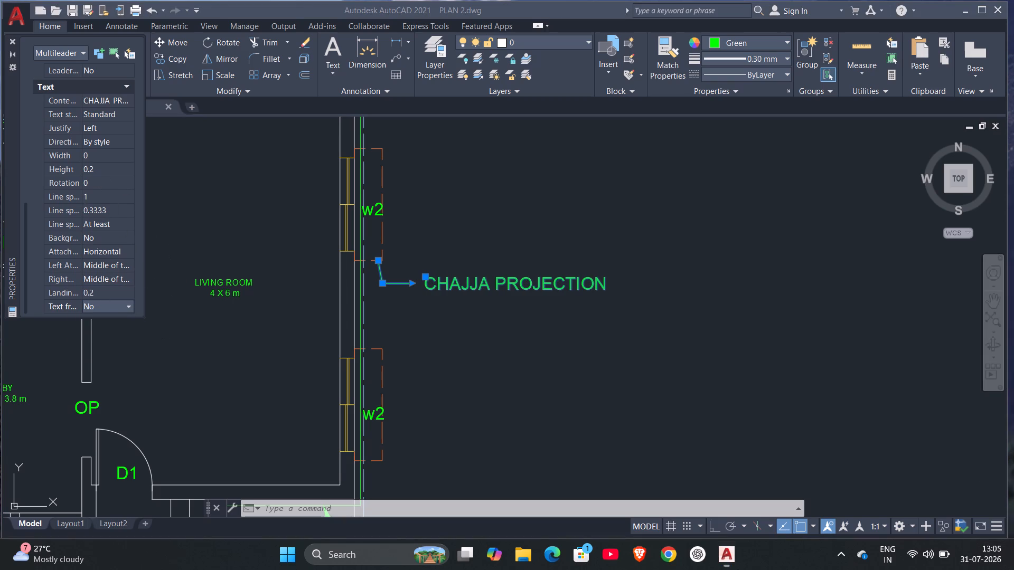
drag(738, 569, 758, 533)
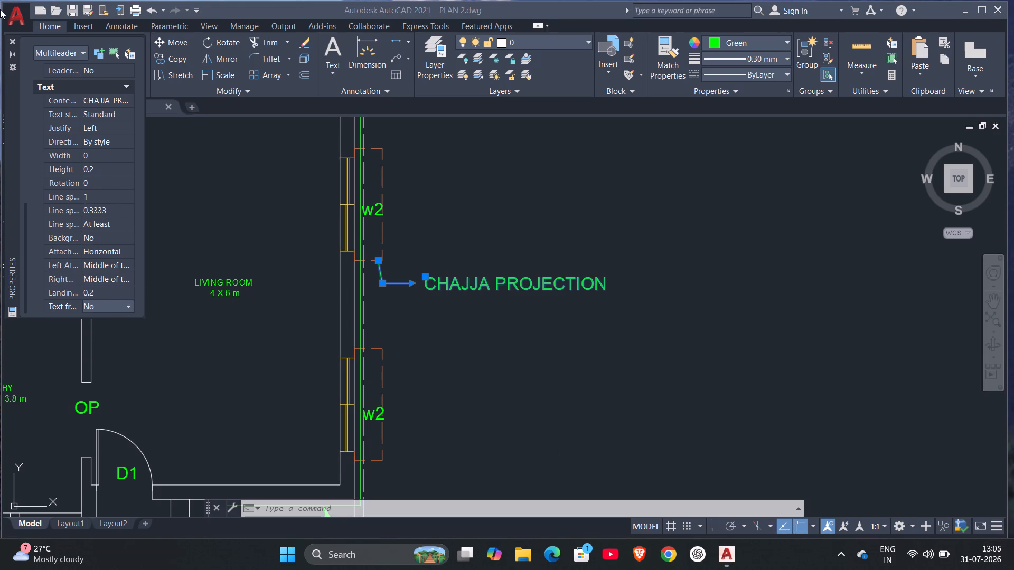
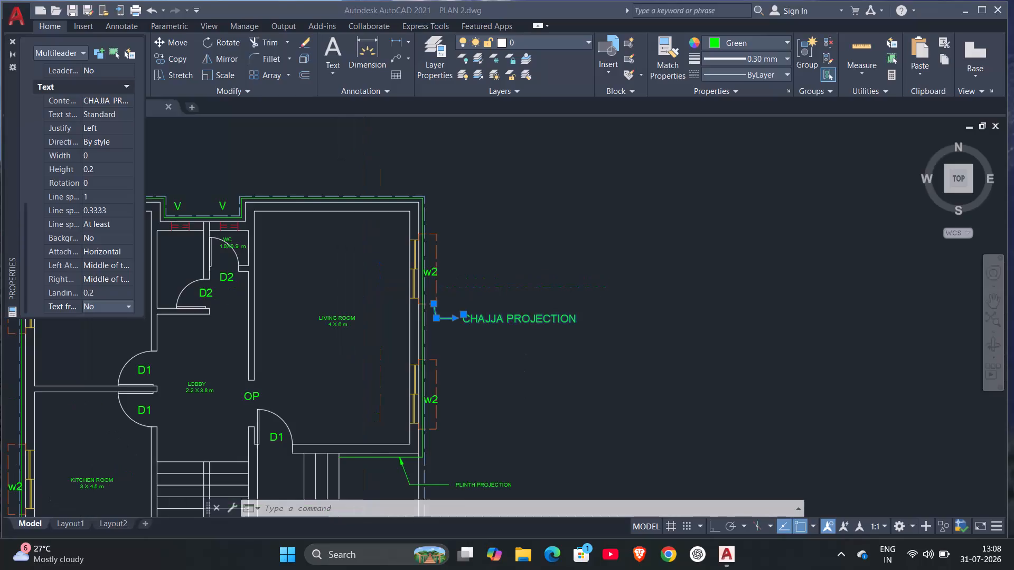
Set the text height of the CHAJJA PROJECTION leader to 0.1, then deselect it and close its properties.
scroll(527, 378, up, 2)
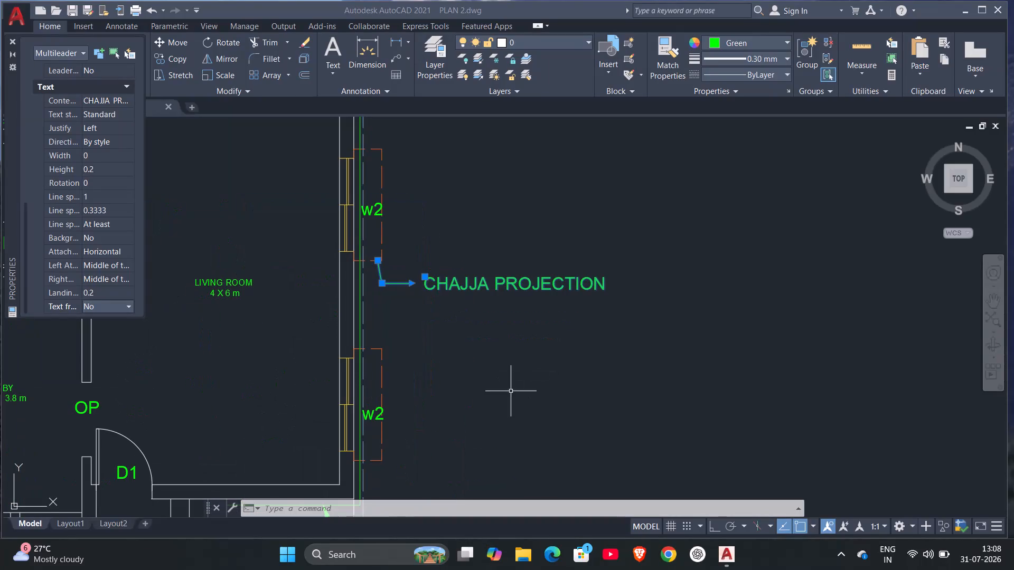
click(98, 167)
key(BackSpace)
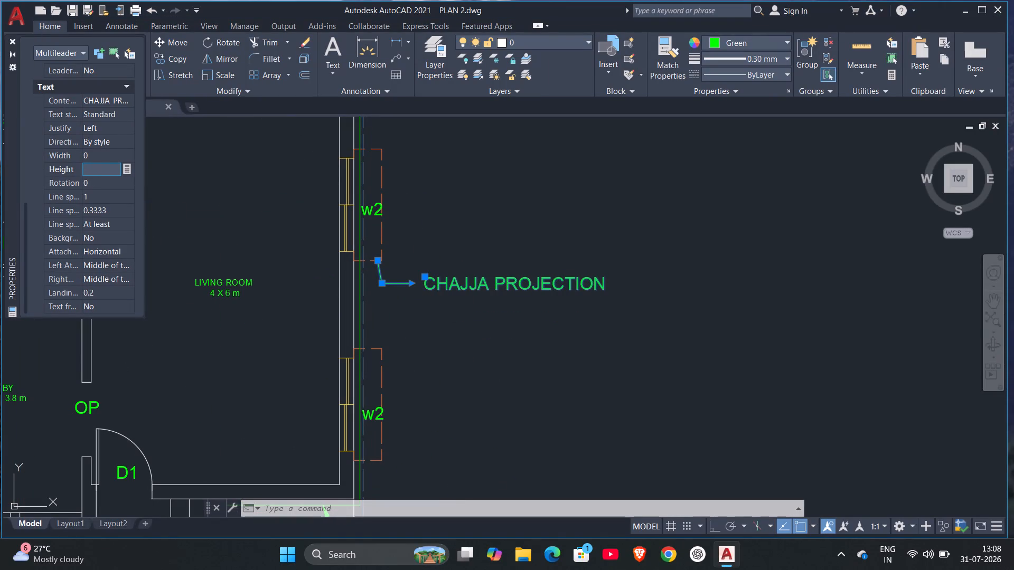
key(period)
key(1)
key(Return)
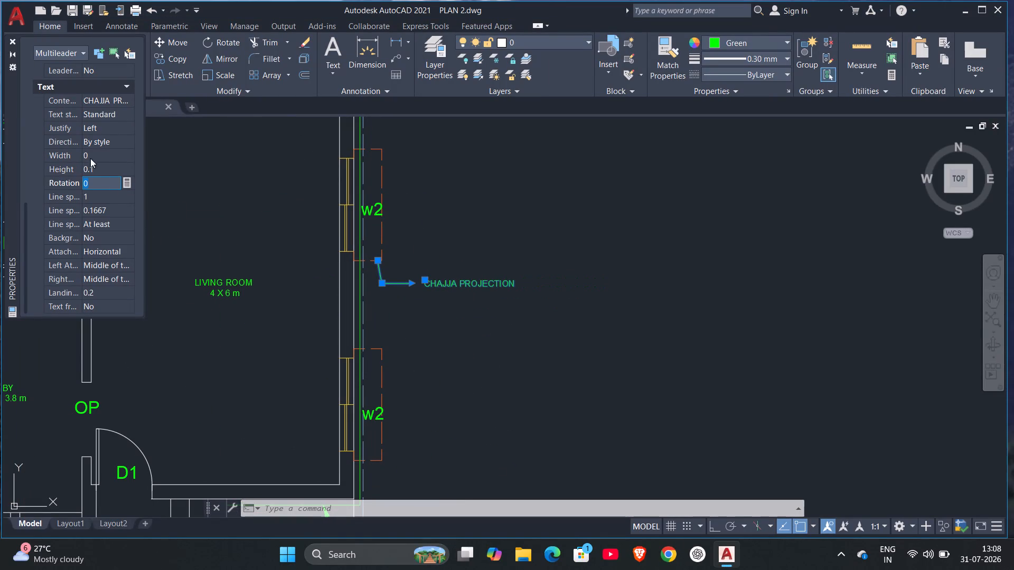
key(Escape)
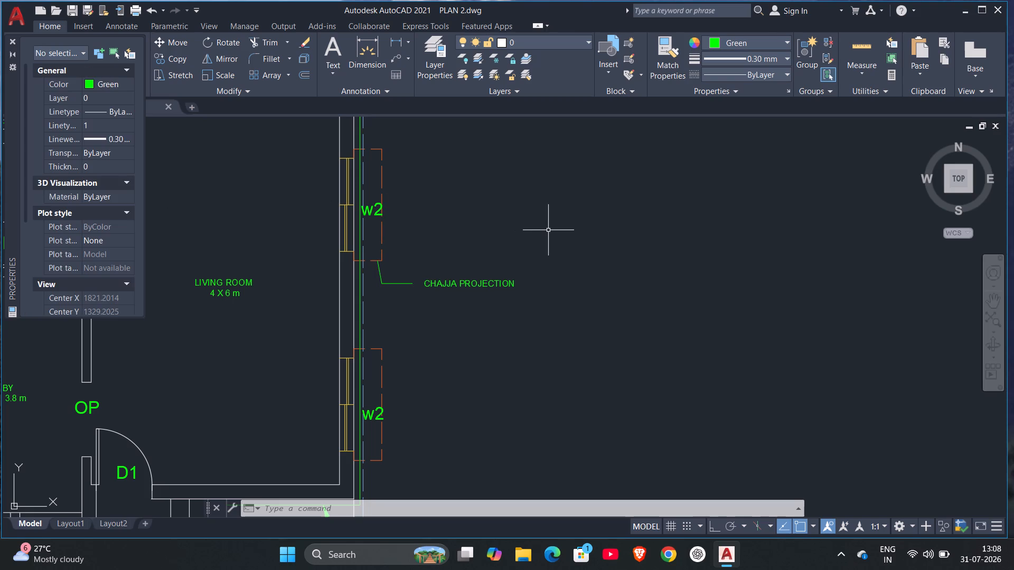
click(10, 41)
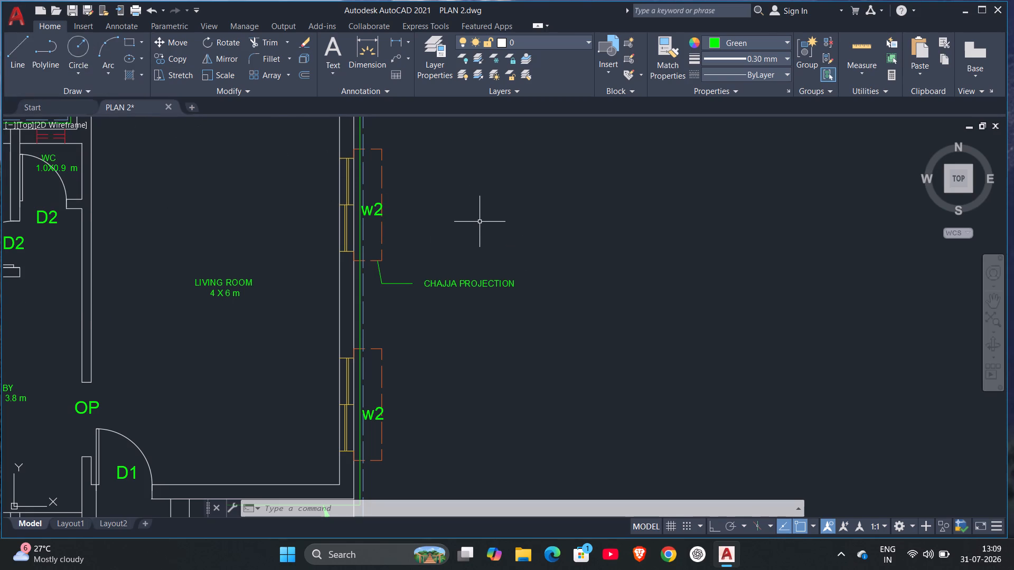
Select the CHAJJA PROJECTION leader beside the upper w2 window.
scroll(479, 221, up, 1)
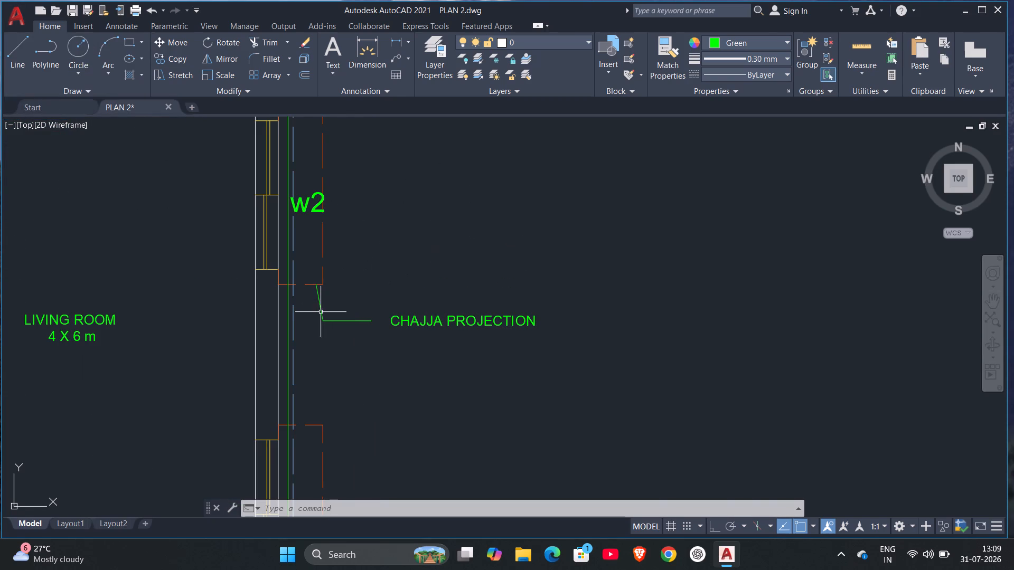
click(407, 320)
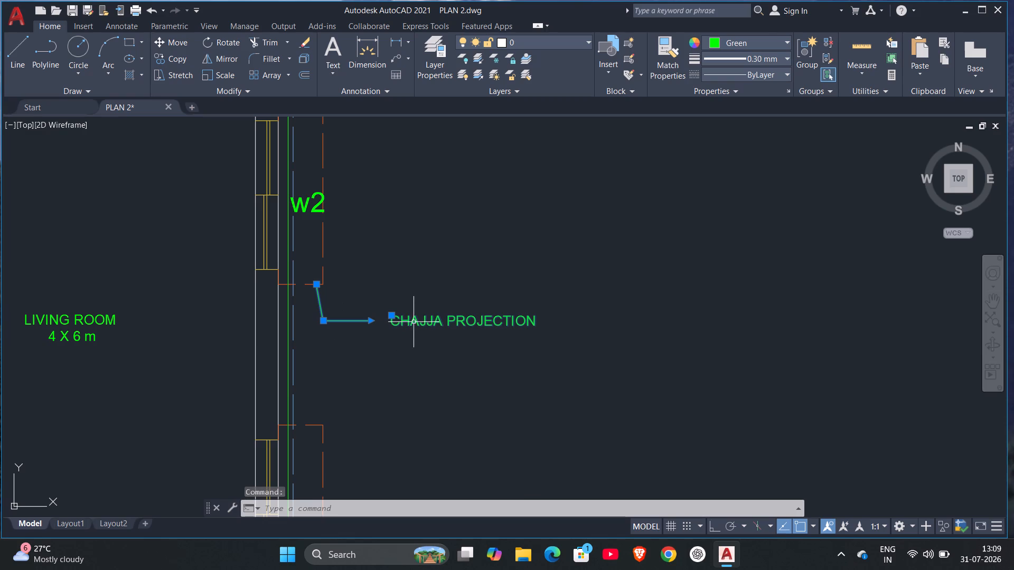
middle_drag(382, 396, 423, 264)
scroll(423, 264, up, 1)
middle_drag(387, 360, 437, 152)
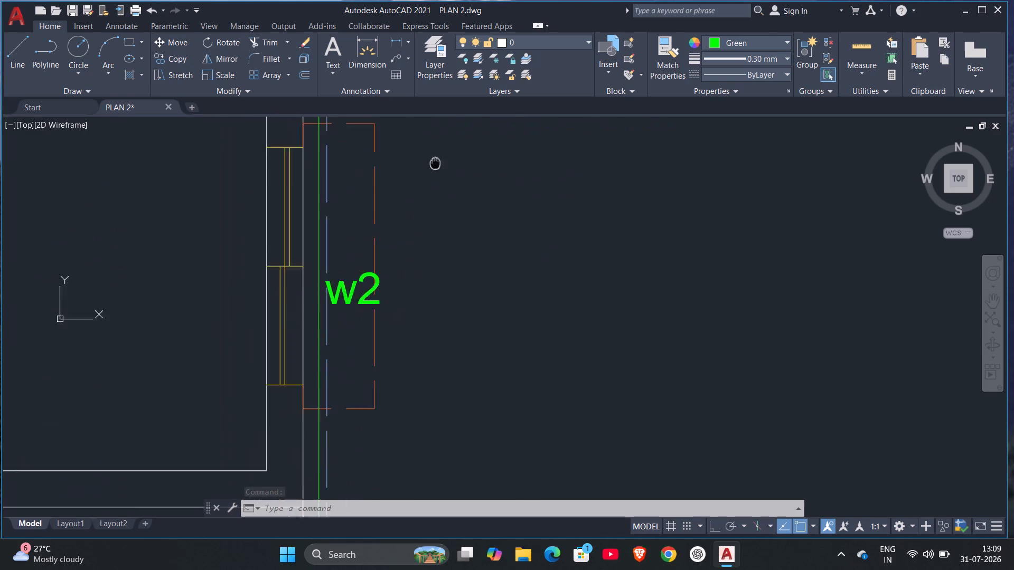
middle_drag(437, 152, 309, 286)
middle_drag(363, 177, 390, 330)
scroll(364, 219, down, 1)
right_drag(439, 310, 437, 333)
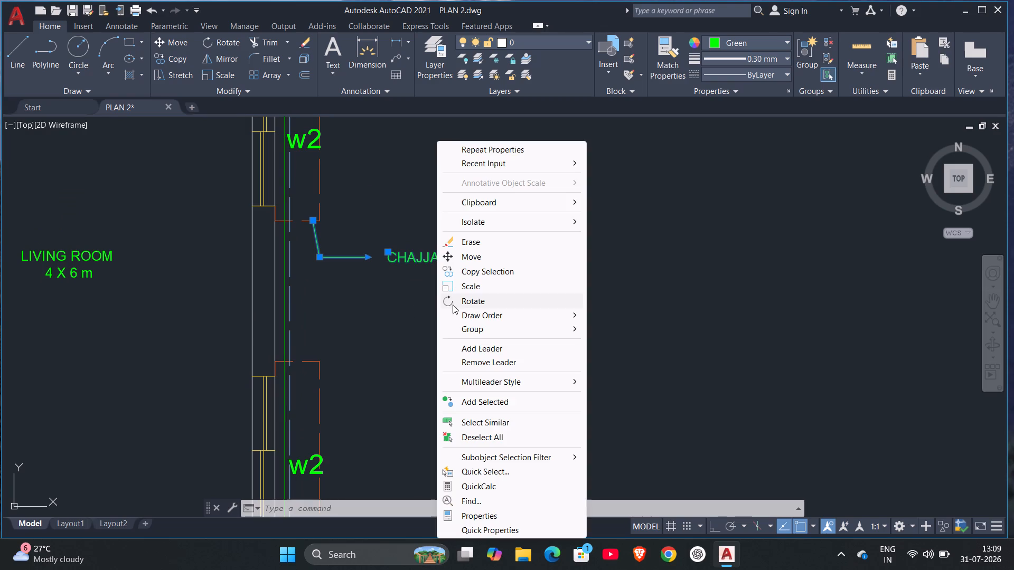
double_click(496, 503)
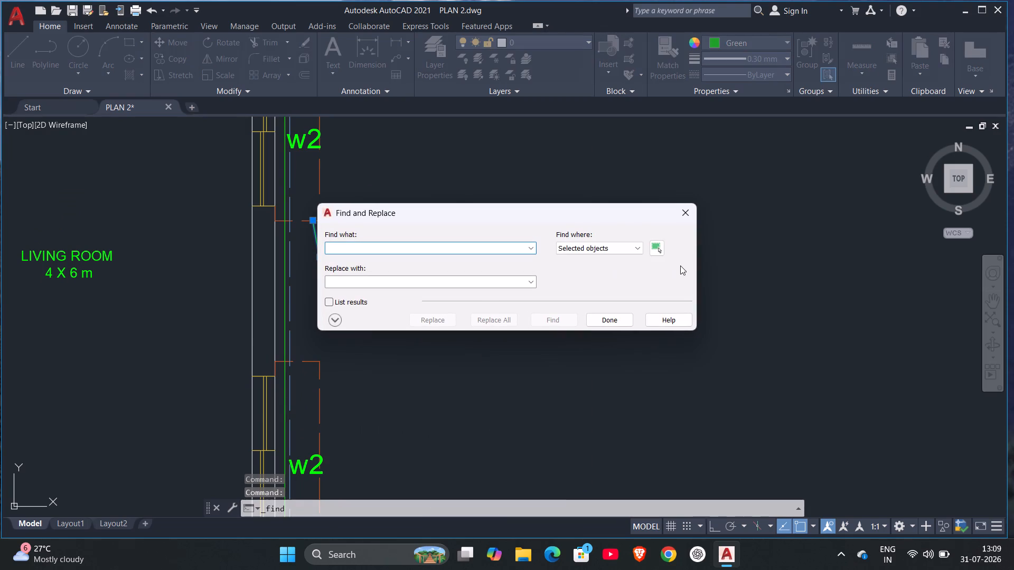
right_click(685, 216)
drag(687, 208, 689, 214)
Set the arrowhead size of the selected CHAJJA PROJECTION leader to 1 in its properties, then close them and deselect it.
right_drag(510, 359, 510, 365)
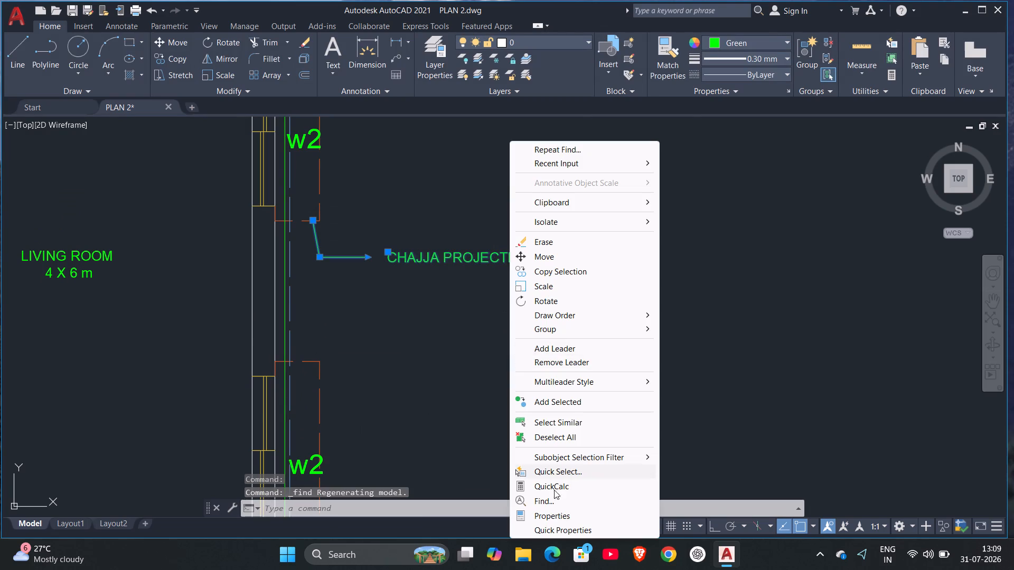
right_click(535, 519)
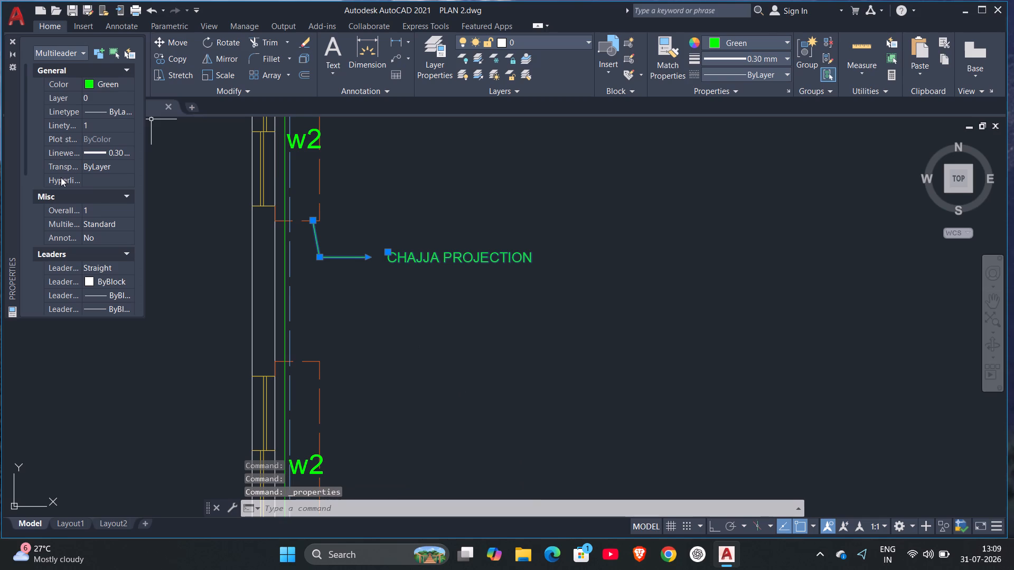
scroll(49, 226, down, 2)
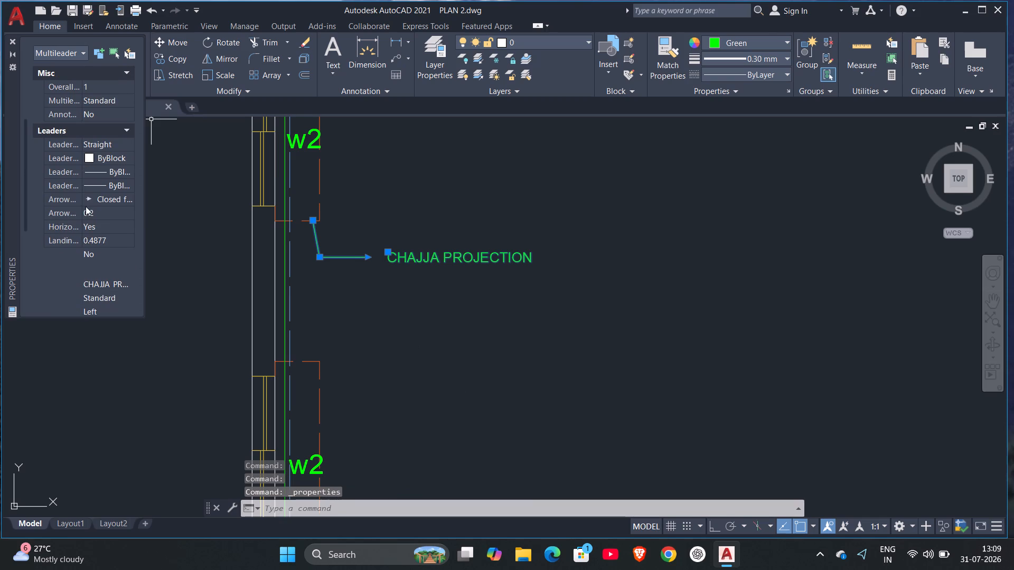
click(106, 214)
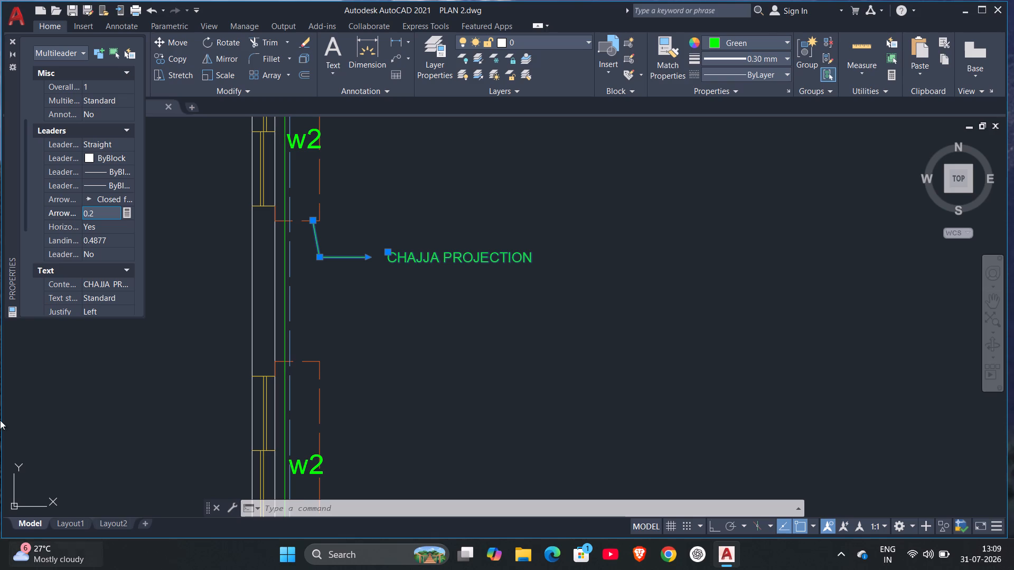
key(BackSpace)
key(1)
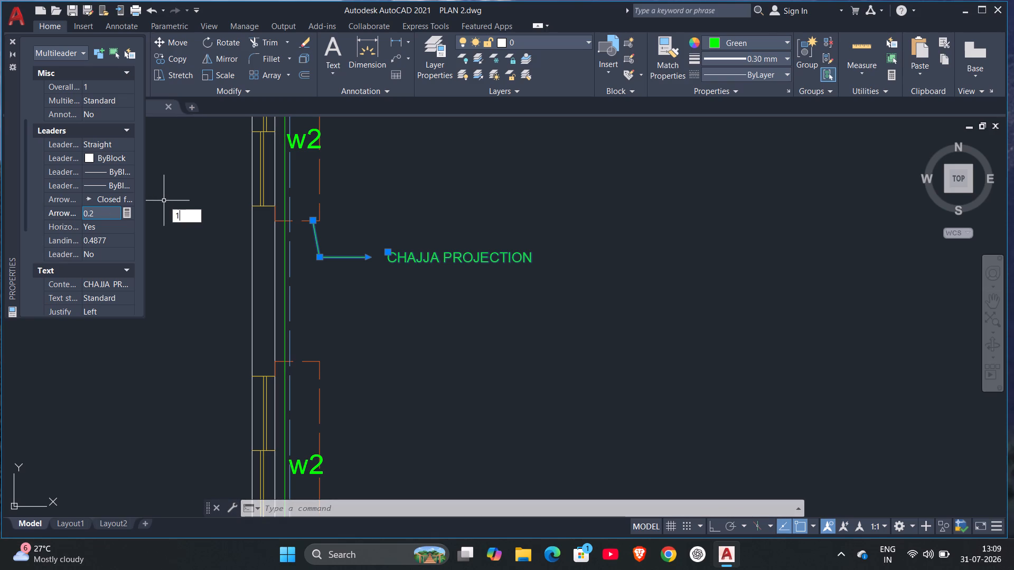
key(BackSpace)
drag(97, 212, 97, 213)
drag(97, 213, 78, 221)
key(BackSpace)
key(1)
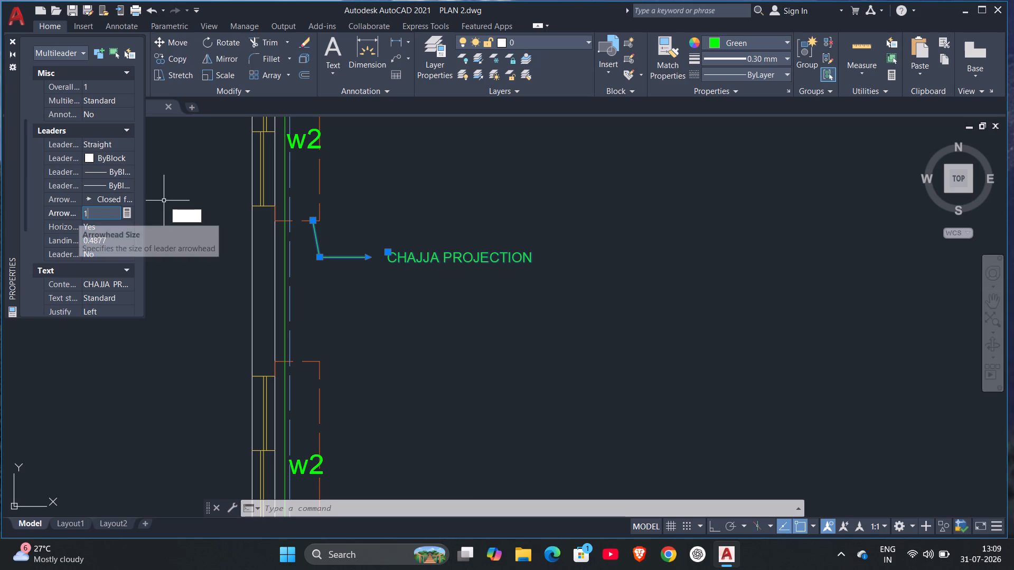
key(Return)
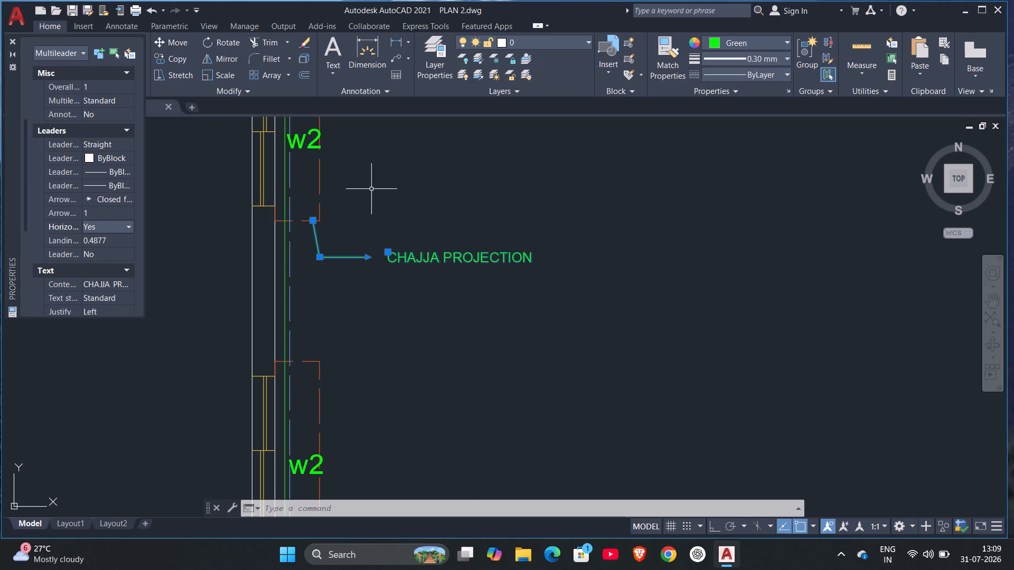
key(Return)
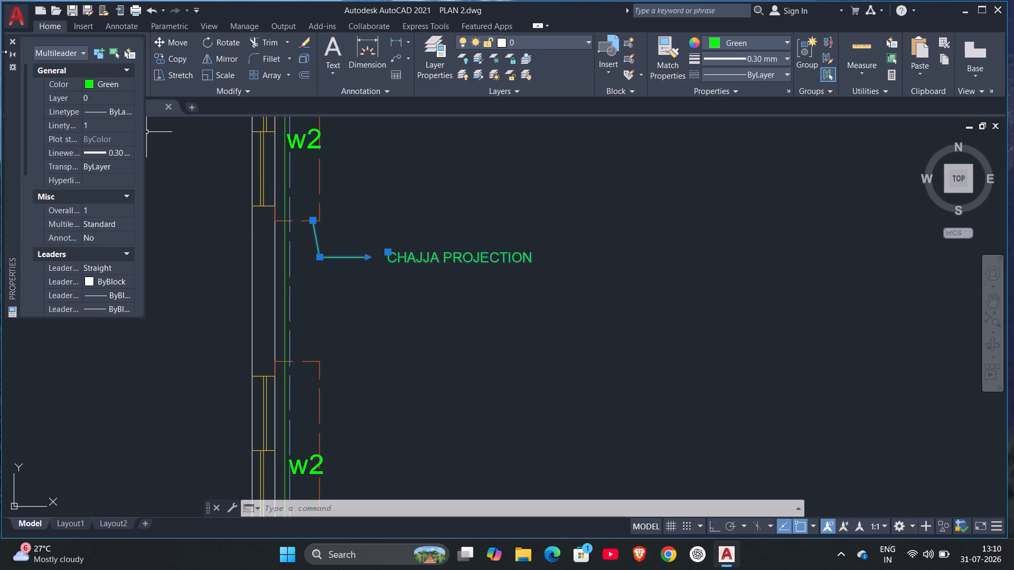
click(9, 41)
key(Escape)
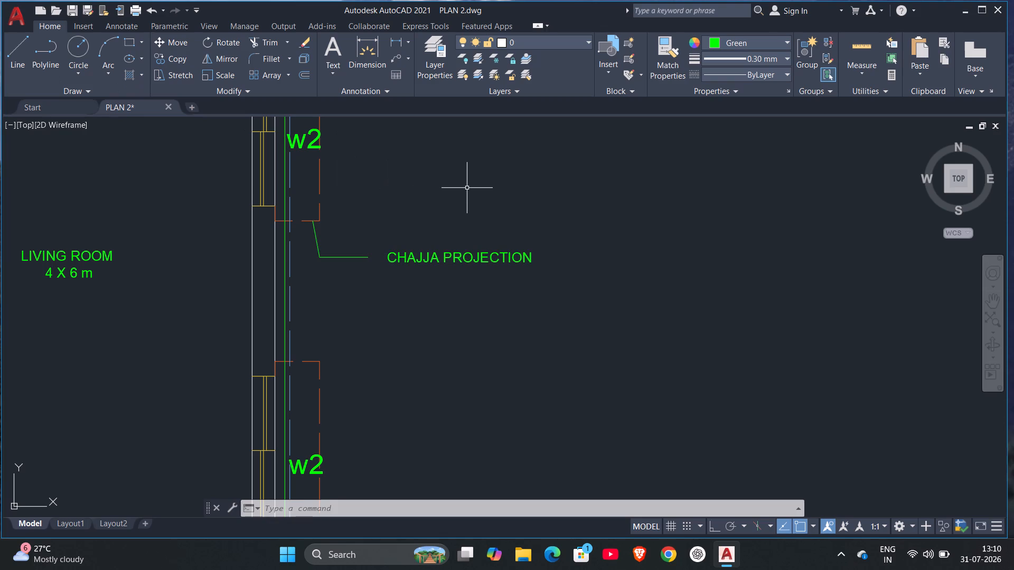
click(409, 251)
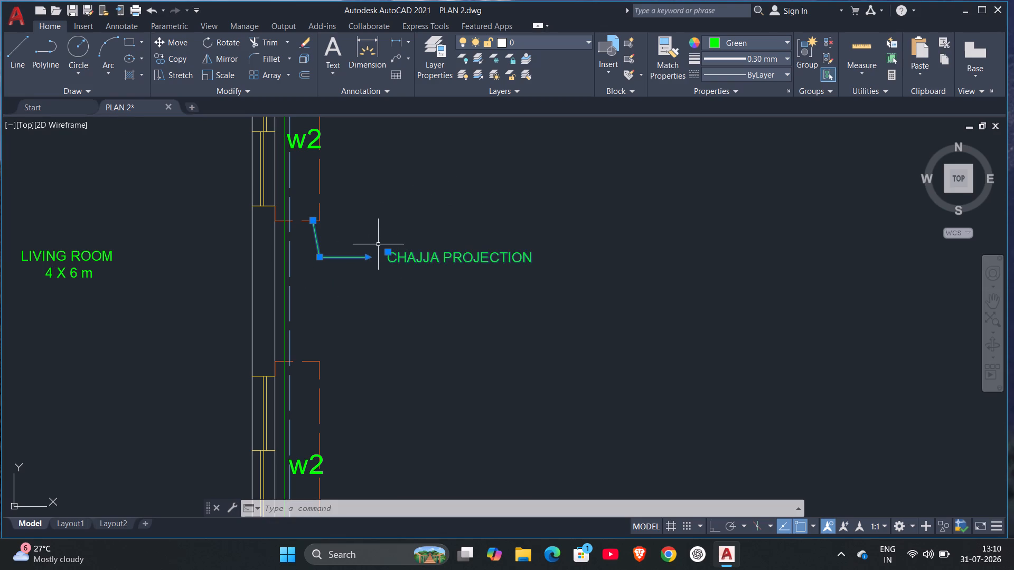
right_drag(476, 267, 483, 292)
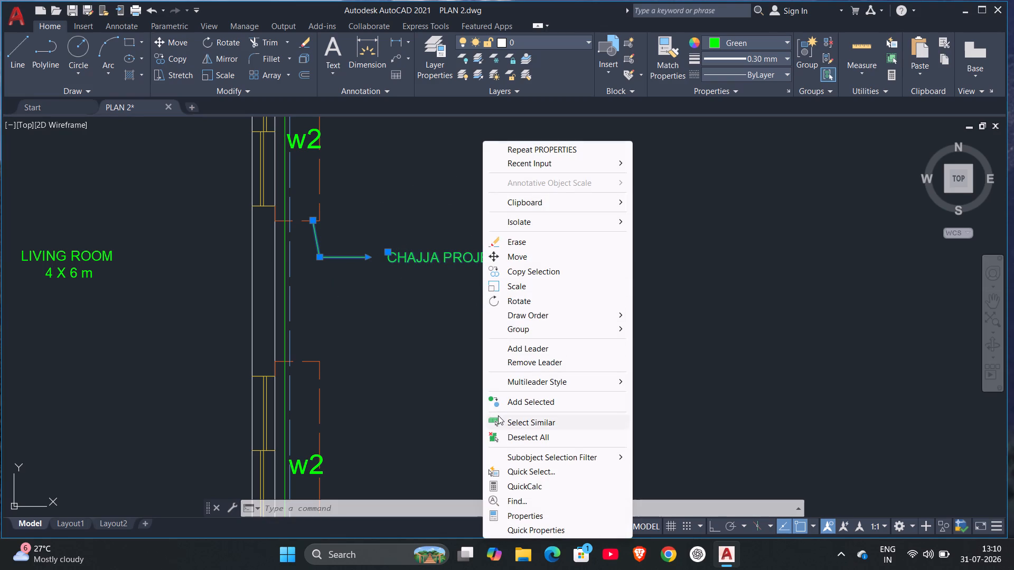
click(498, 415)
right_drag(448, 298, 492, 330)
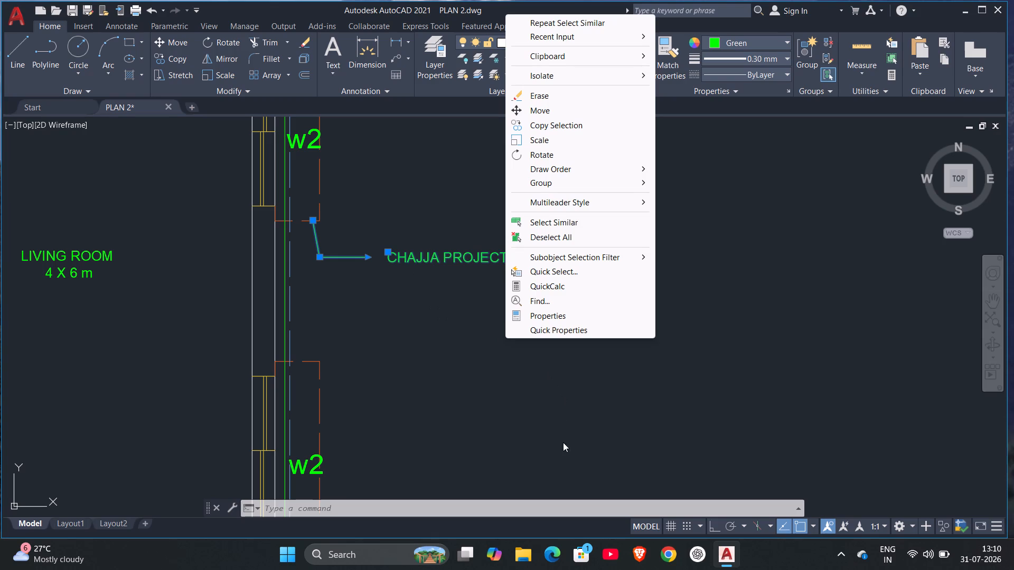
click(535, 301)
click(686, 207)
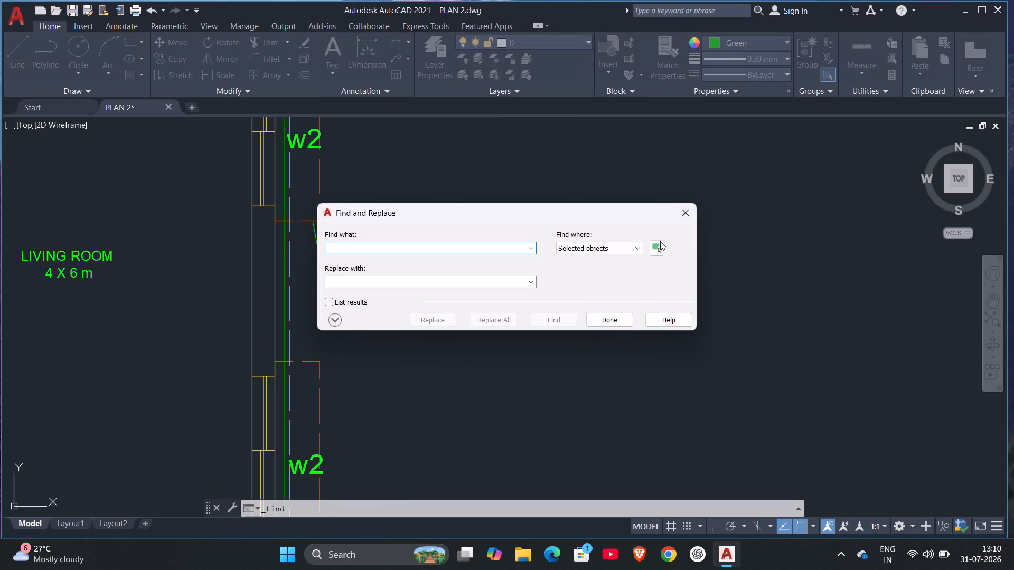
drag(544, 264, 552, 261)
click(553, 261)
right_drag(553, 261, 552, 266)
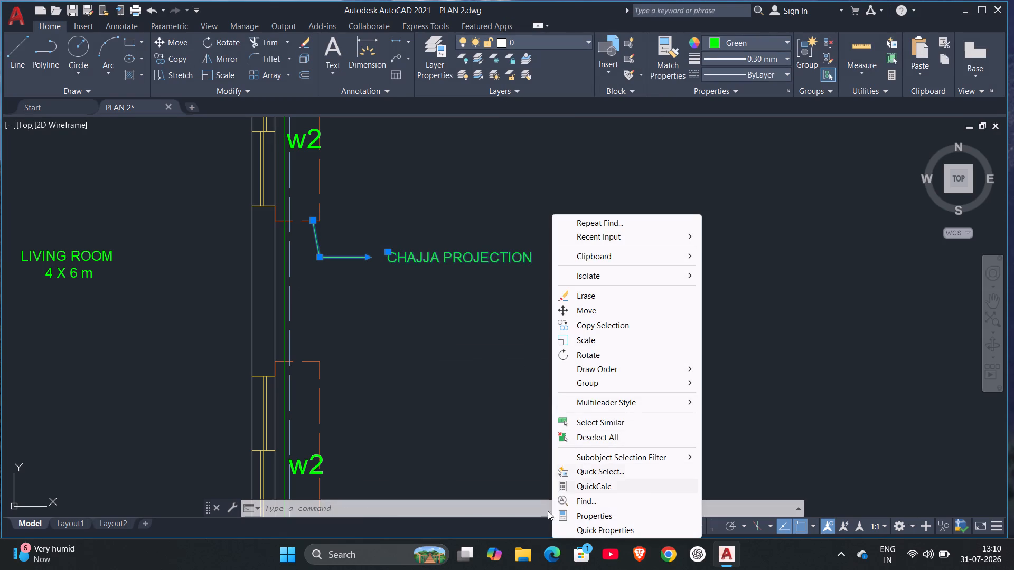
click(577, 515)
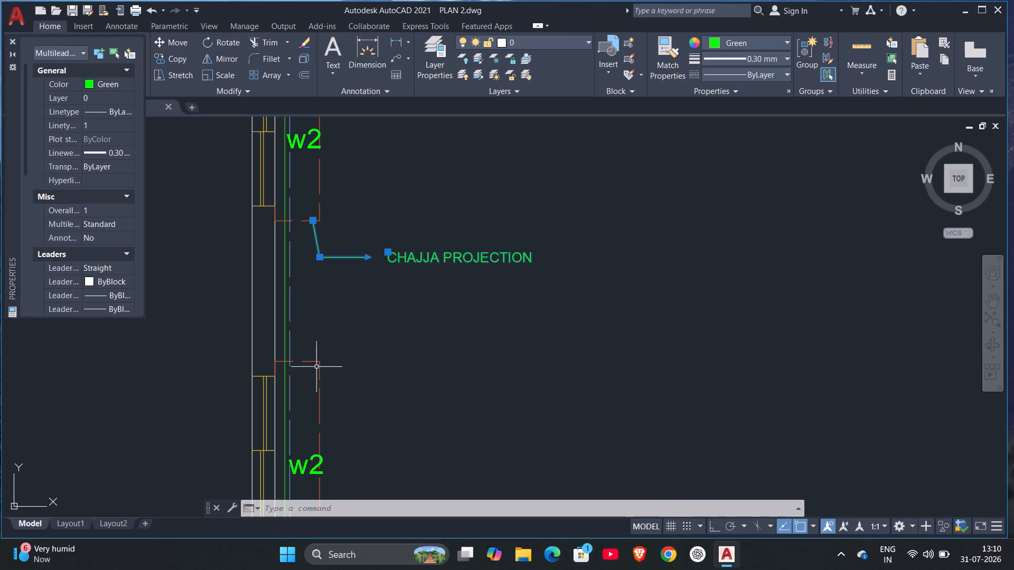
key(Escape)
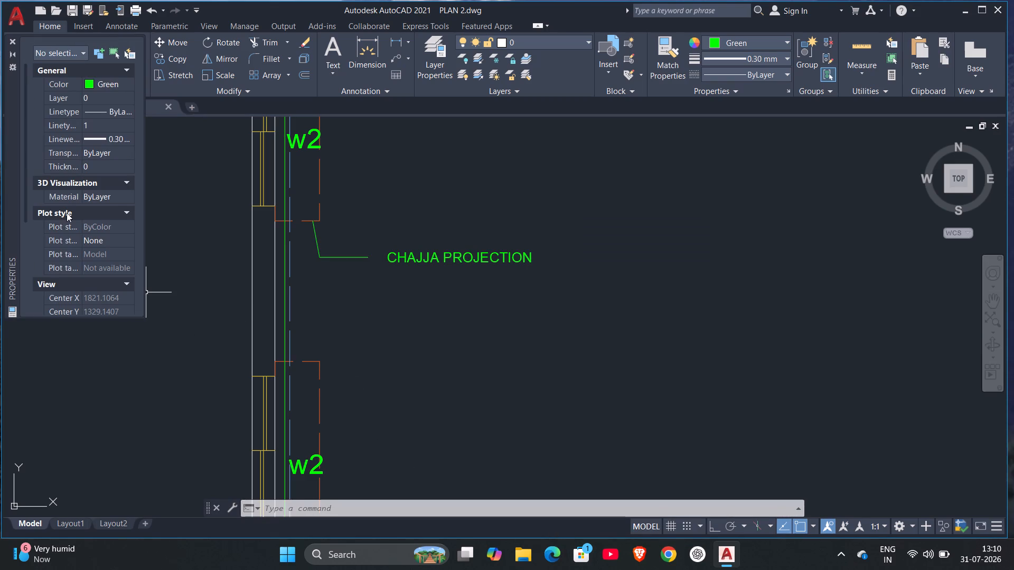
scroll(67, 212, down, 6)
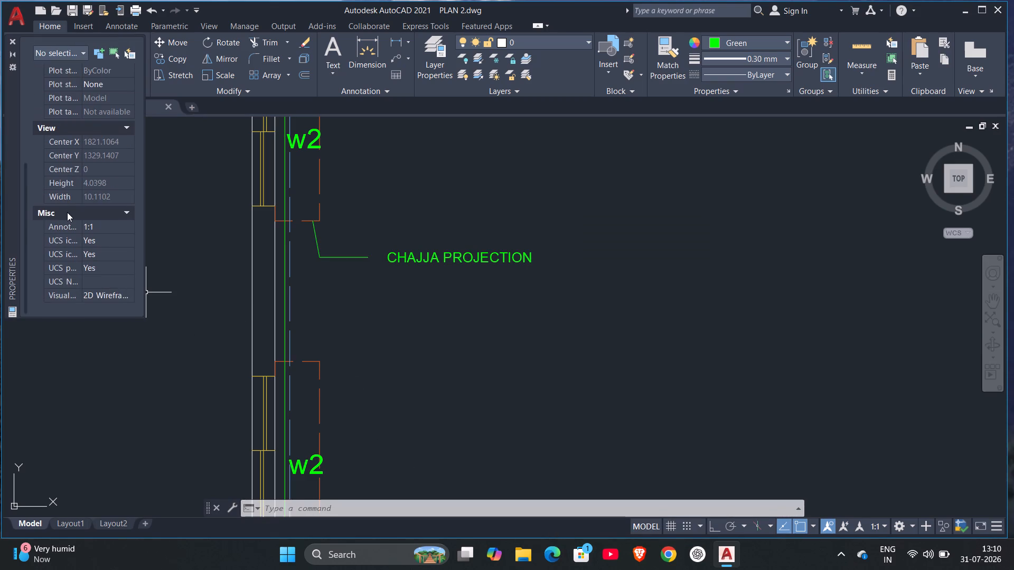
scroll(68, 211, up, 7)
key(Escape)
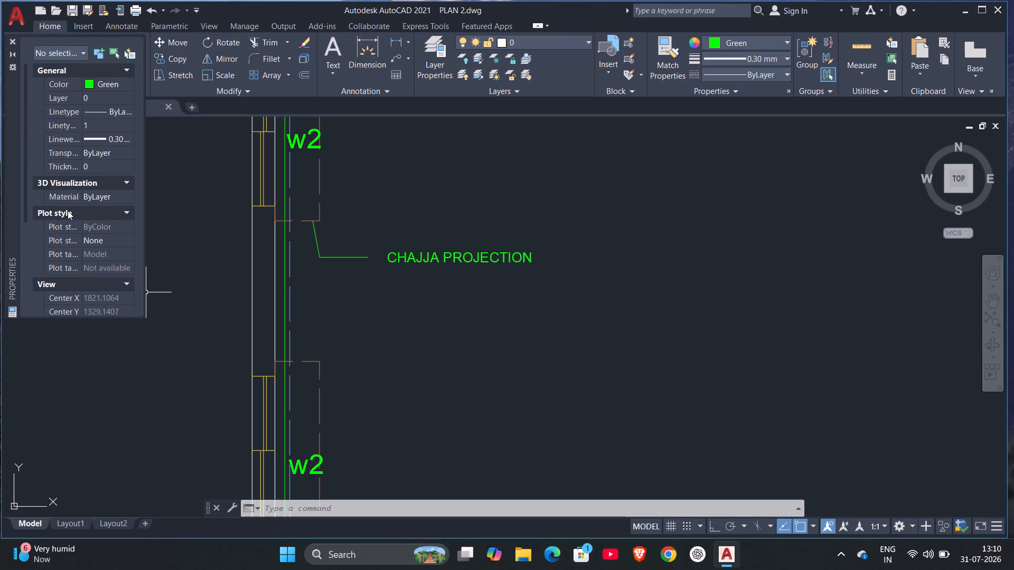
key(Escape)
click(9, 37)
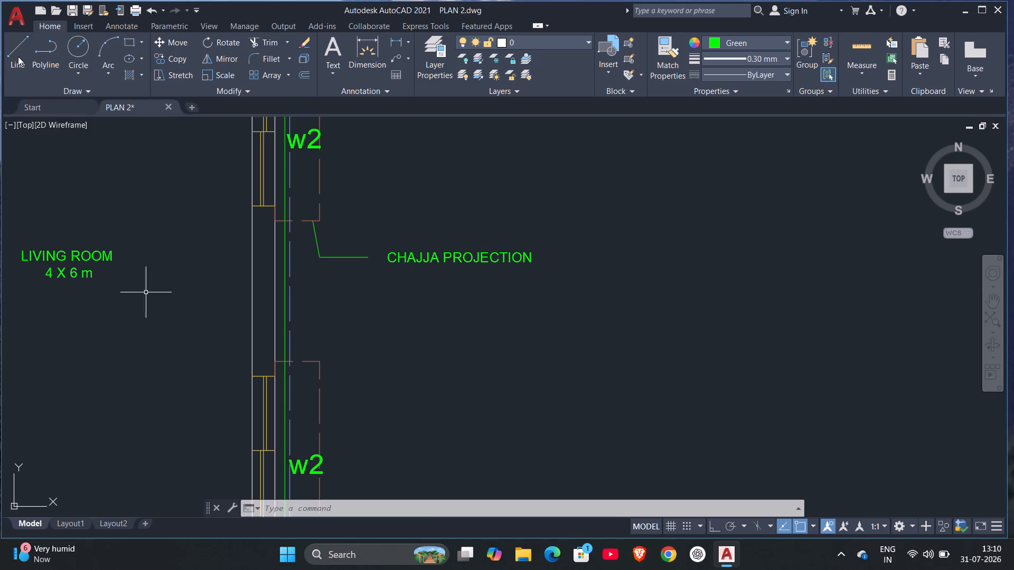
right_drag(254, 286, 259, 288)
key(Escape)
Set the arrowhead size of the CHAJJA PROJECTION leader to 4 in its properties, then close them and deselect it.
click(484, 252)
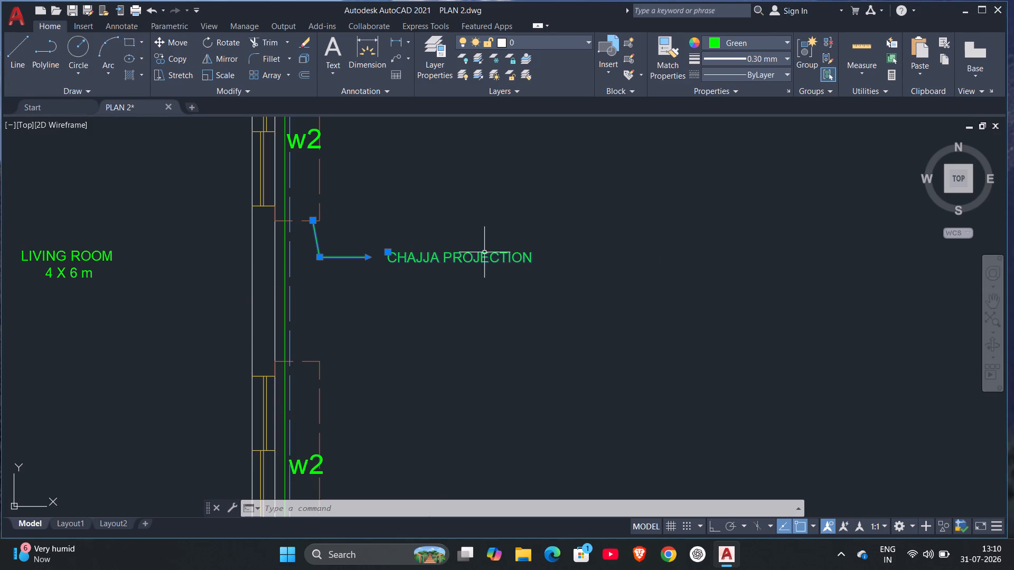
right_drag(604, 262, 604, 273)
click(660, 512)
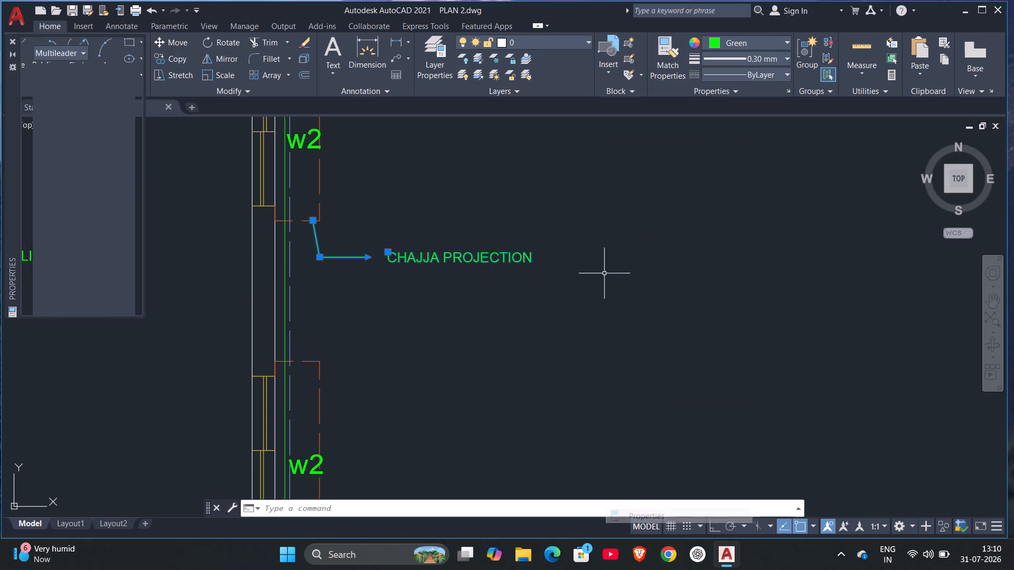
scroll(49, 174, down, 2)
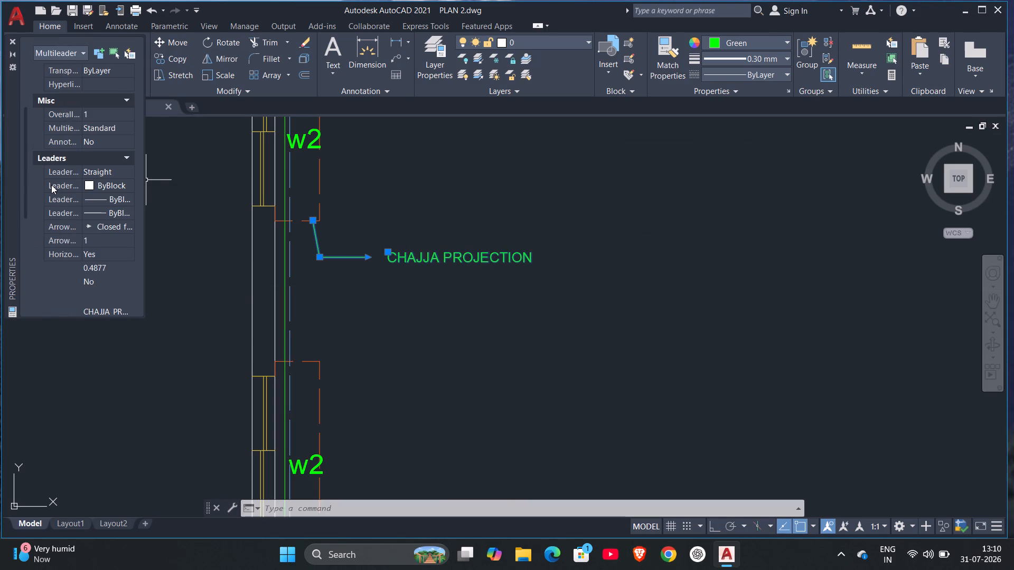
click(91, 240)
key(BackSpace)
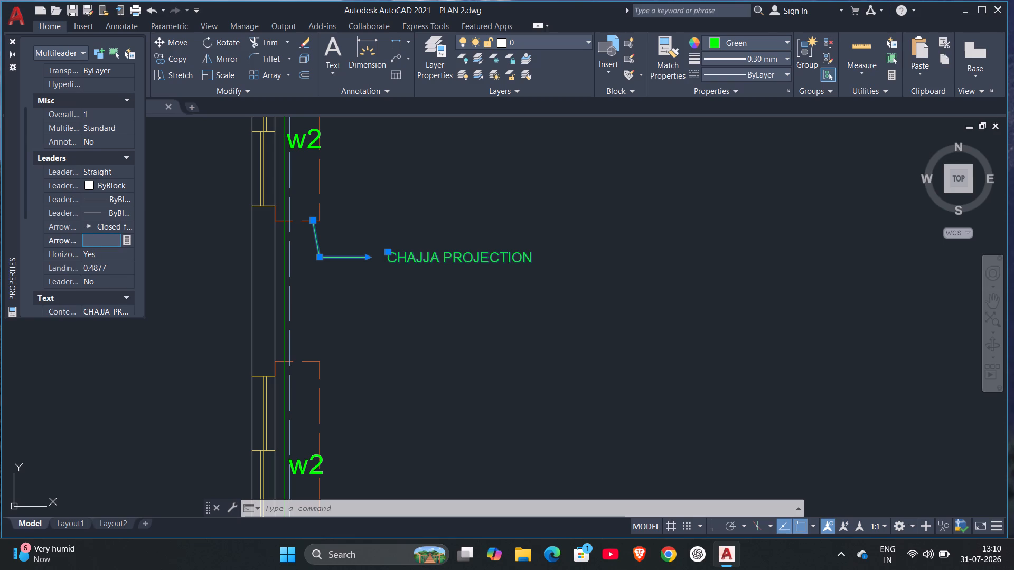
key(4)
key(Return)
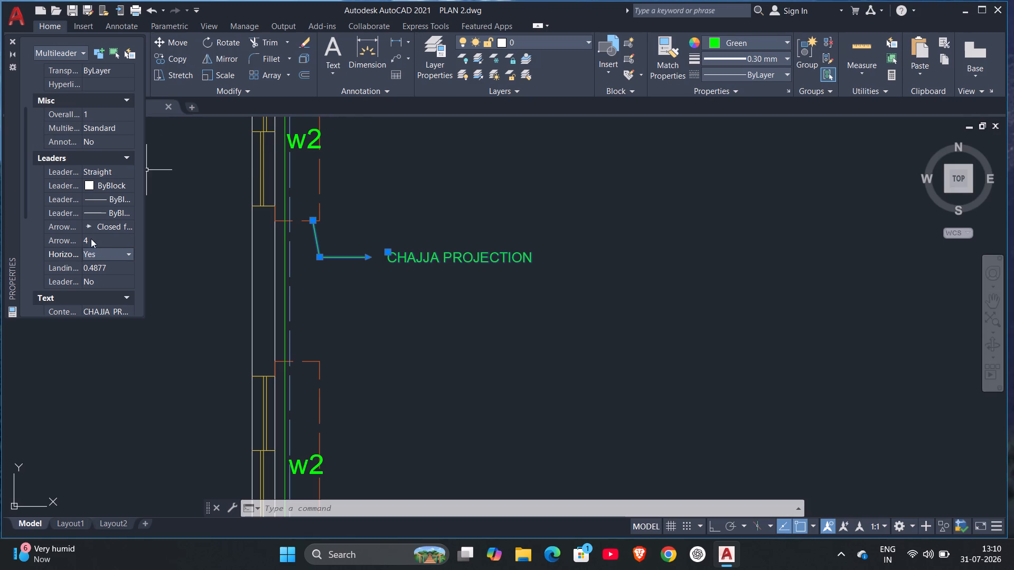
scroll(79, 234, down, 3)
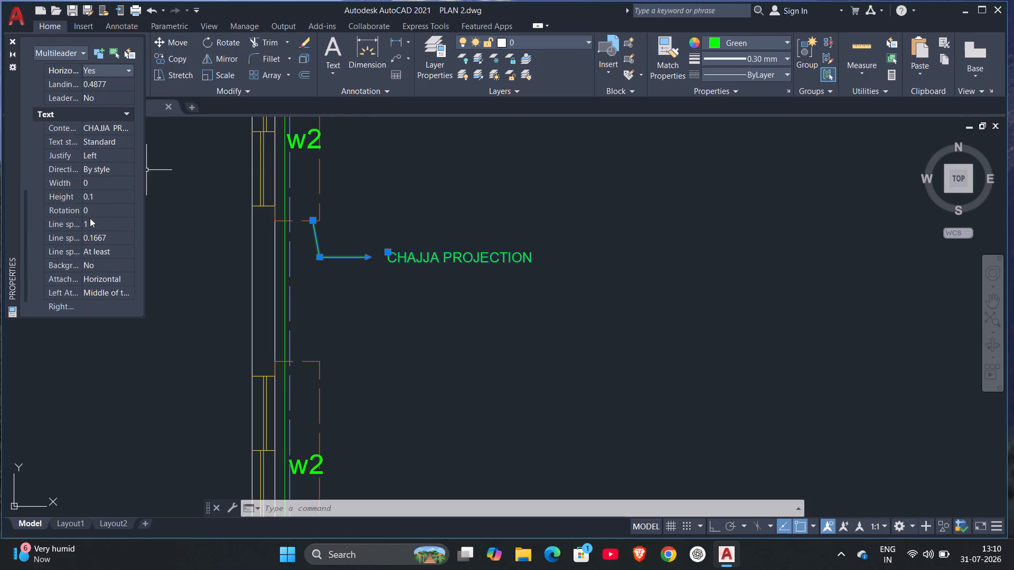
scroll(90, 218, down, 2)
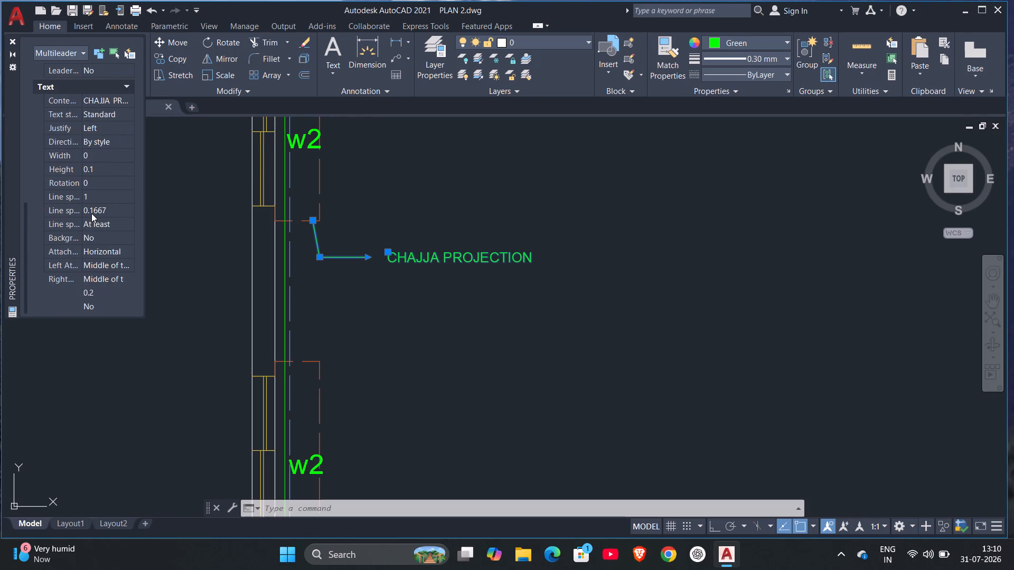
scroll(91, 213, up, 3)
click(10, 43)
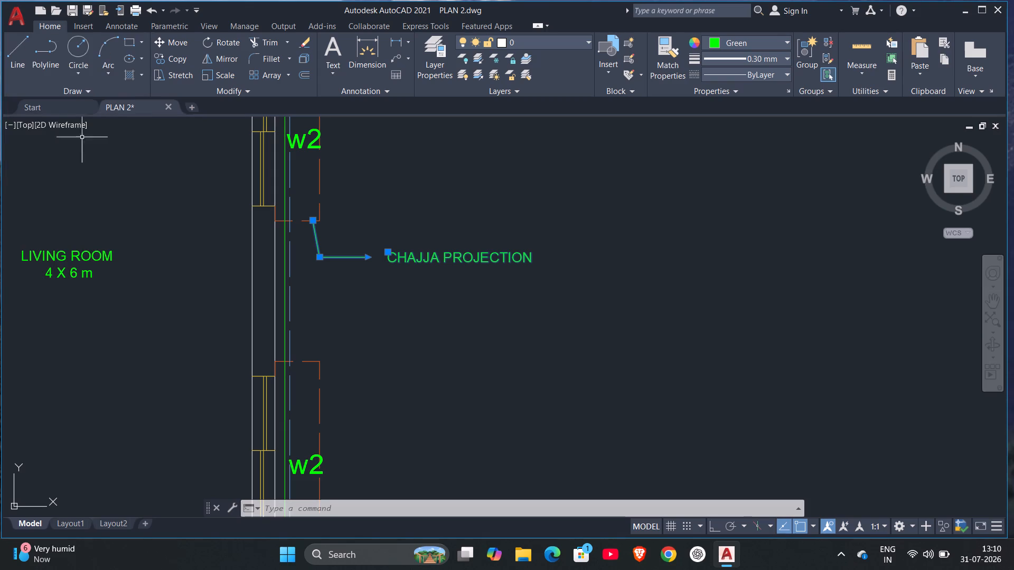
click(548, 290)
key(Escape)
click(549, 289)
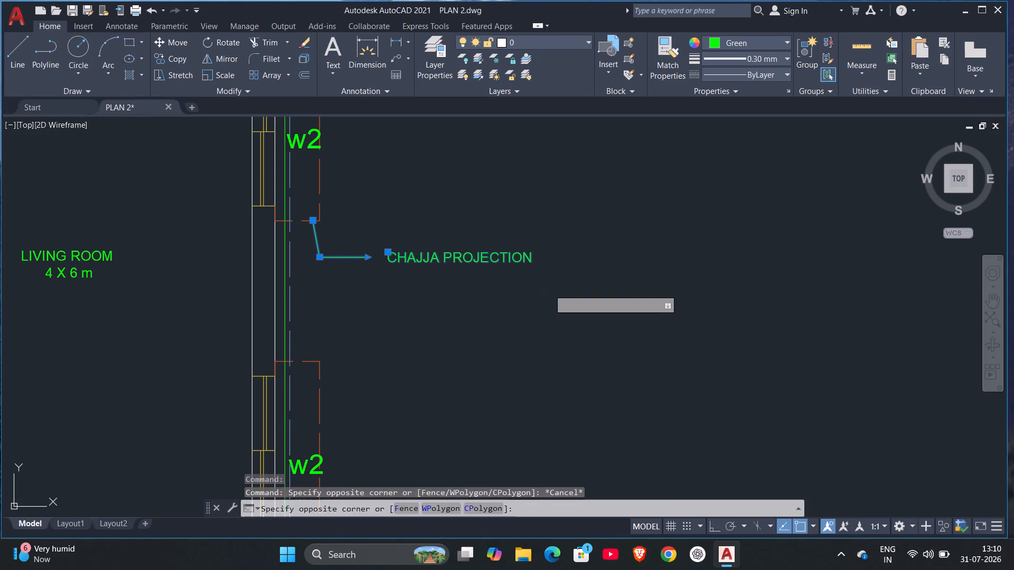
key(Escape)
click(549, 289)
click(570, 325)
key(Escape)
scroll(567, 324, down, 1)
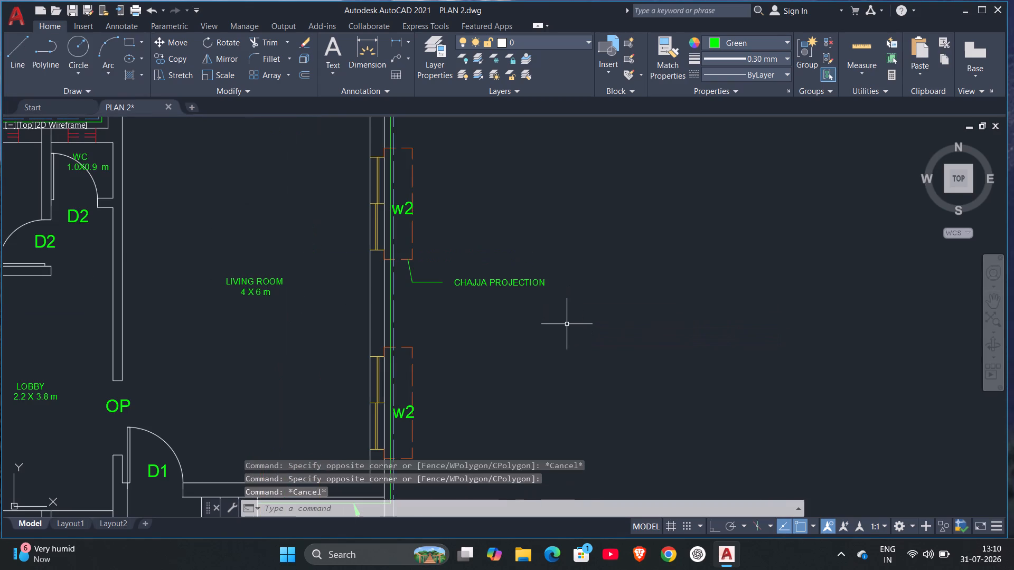
Select the CHAJJA PROJECTION leader beside the upper w2 window again.
scroll(482, 417, up, 2)
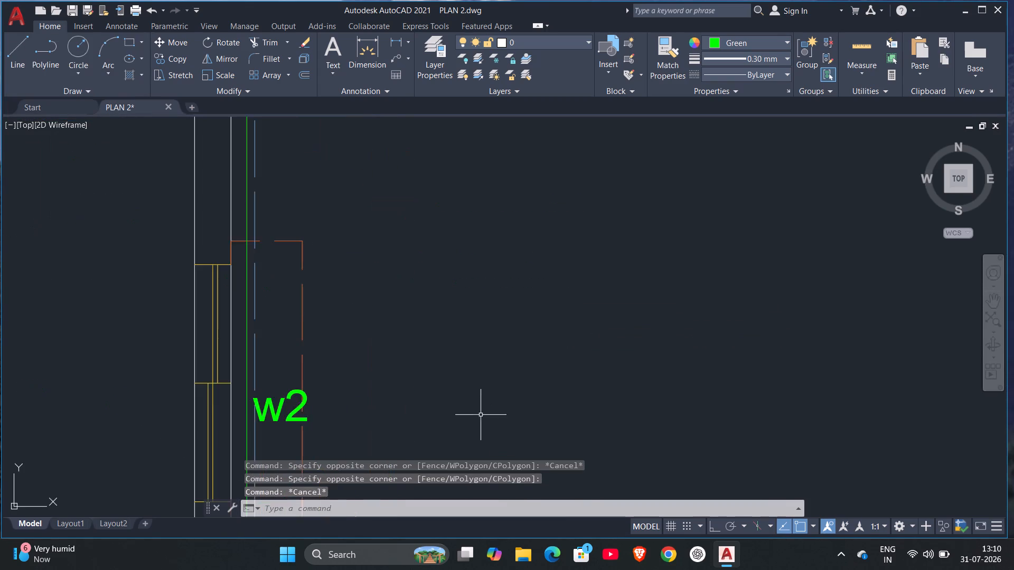
scroll(481, 413, down, 3)
middle_drag(481, 410, 452, 326)
scroll(449, 325, up, 1)
middle_drag(448, 325, 481, 443)
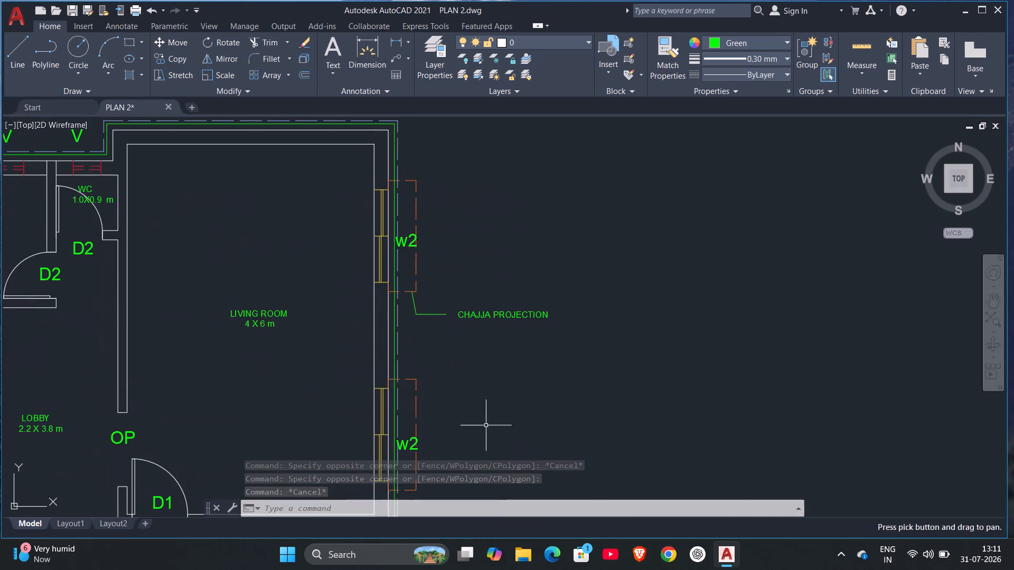
scroll(466, 336, up, 2)
click(478, 290)
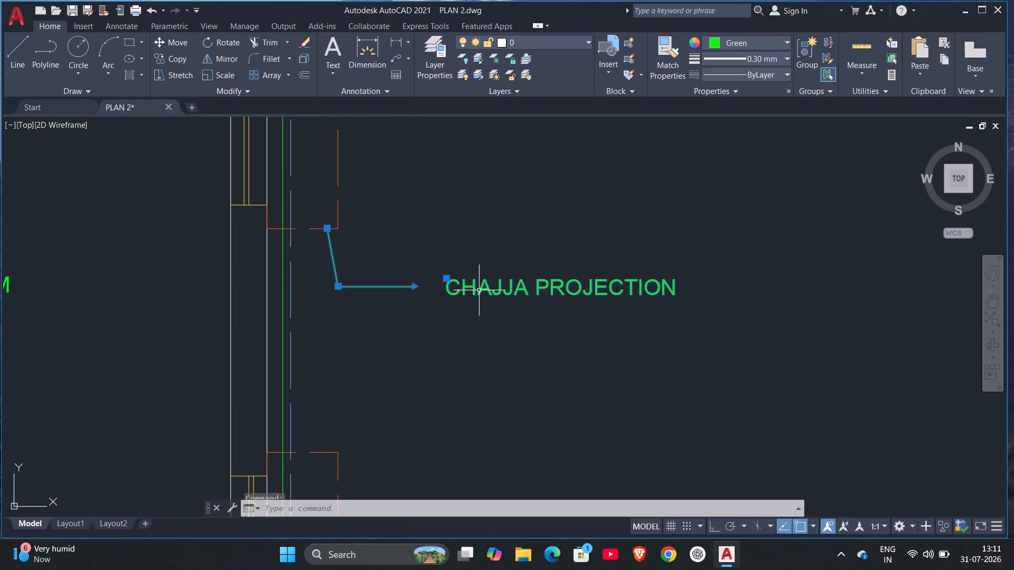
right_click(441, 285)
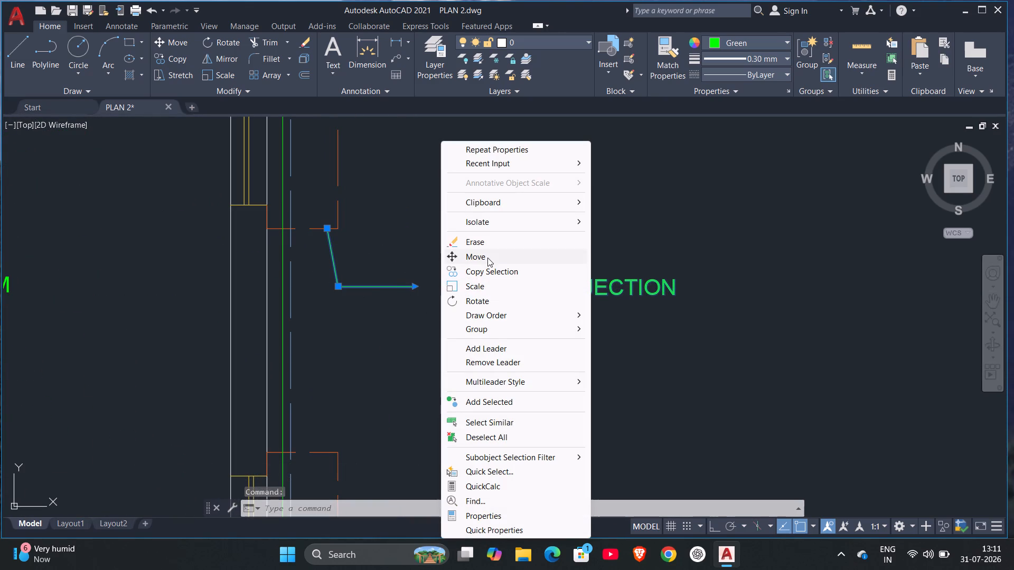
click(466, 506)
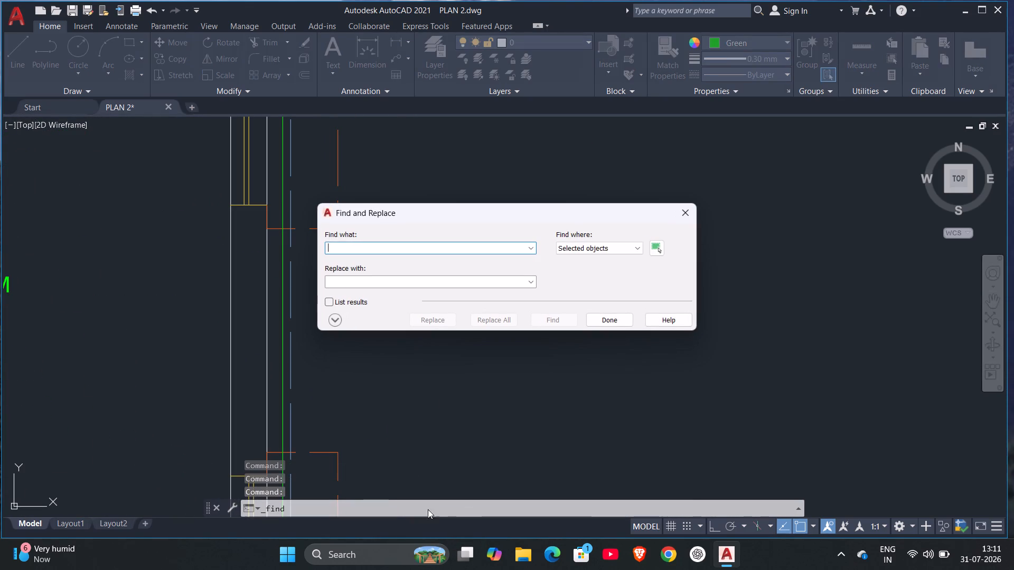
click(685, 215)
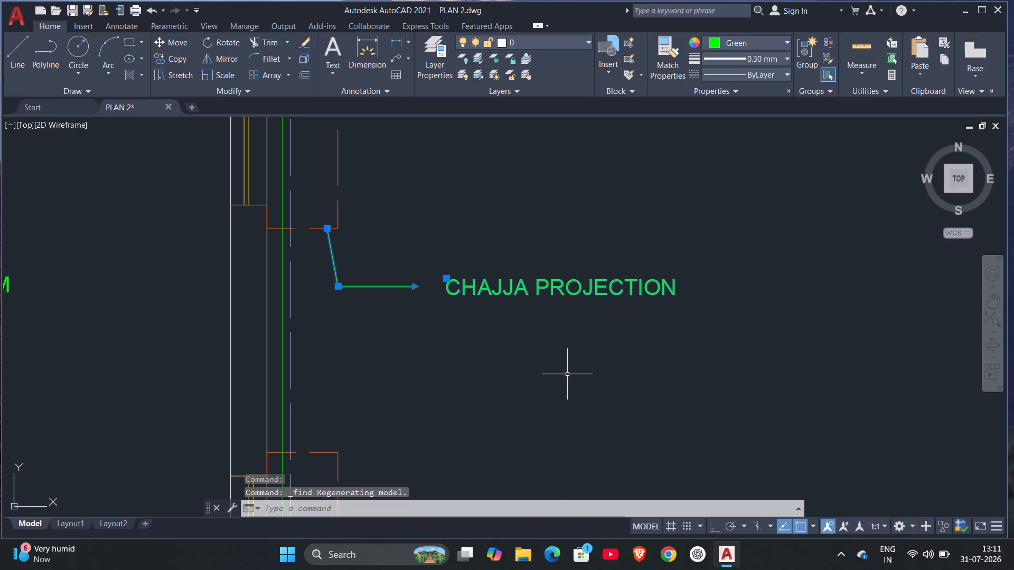
Open the properties of the selected CHAJJA PROJECTION leader and choose the Closed filled arrowhead.
right_drag(486, 306, 486, 318)
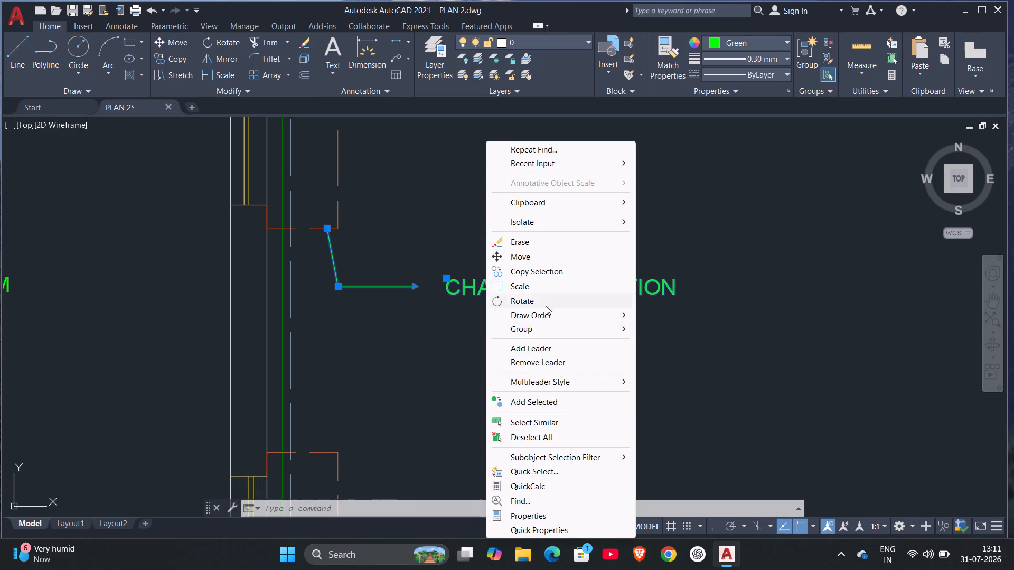
click(504, 512)
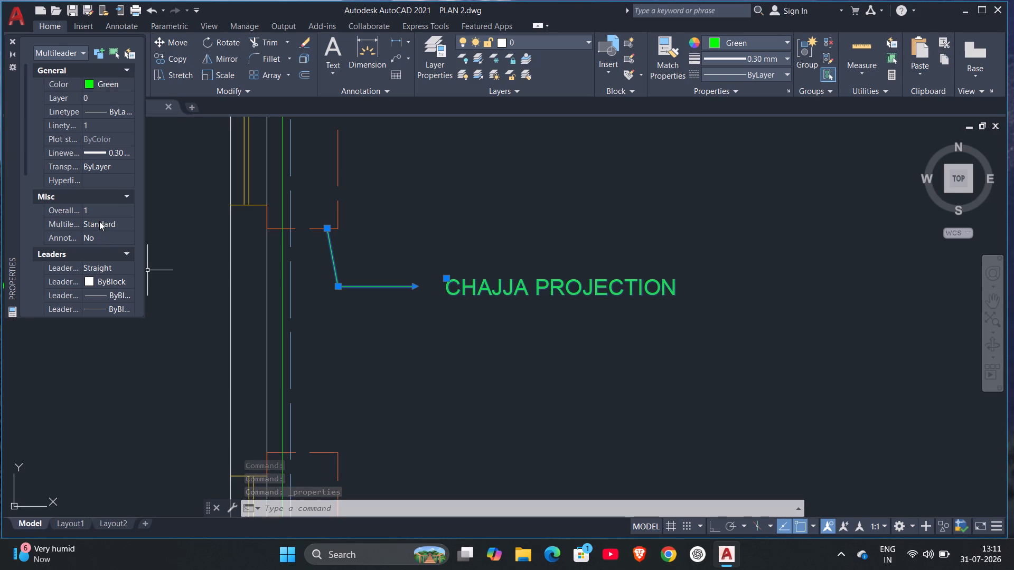
scroll(99, 221, down, 2)
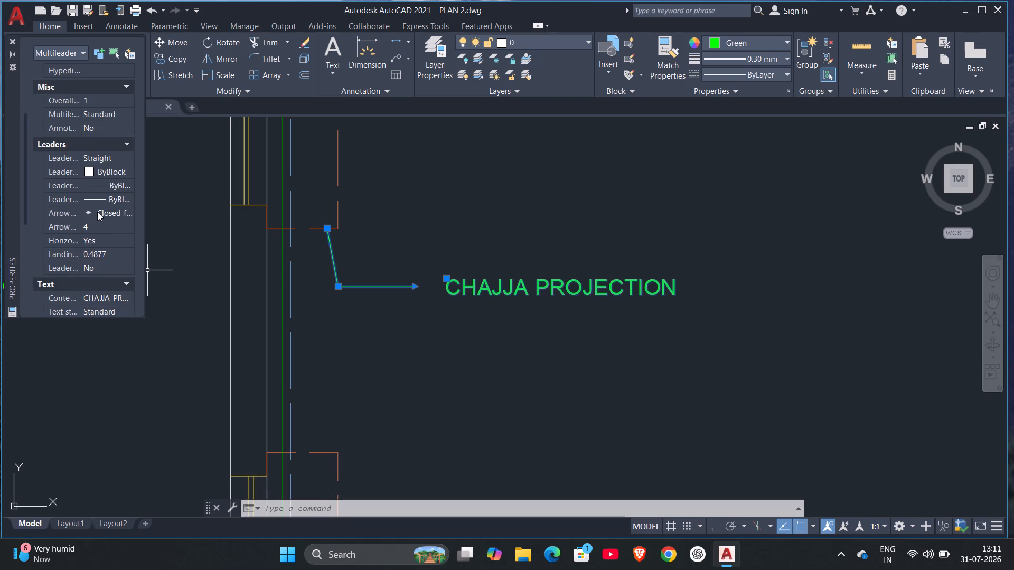
click(97, 212)
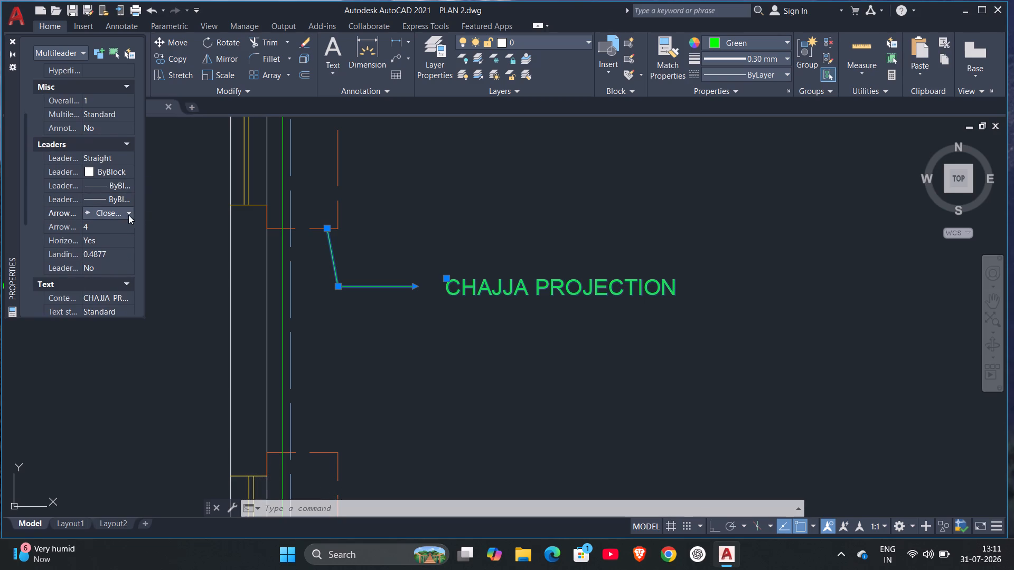
click(128, 215)
click(105, 220)
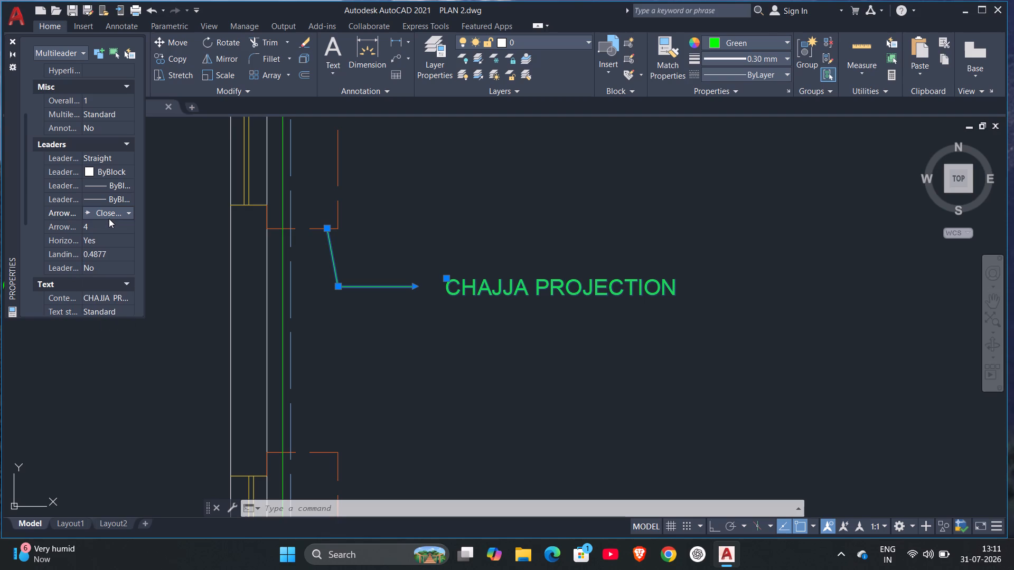
click(116, 214)
click(100, 227)
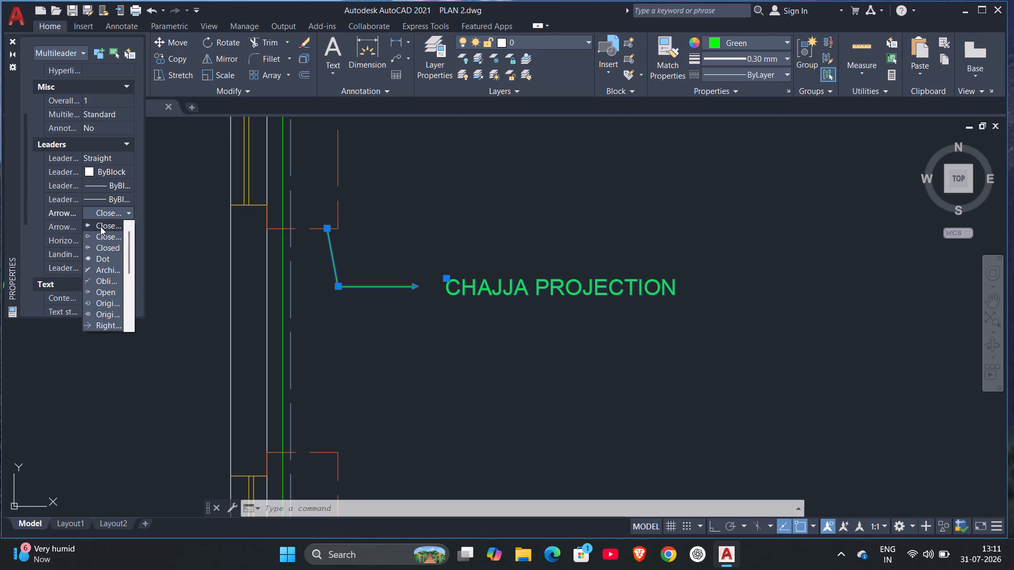
Set the arrowhead size of the CHAJJA PROJECTION leader to 1, then close its properties and deselect it.
click(91, 226)
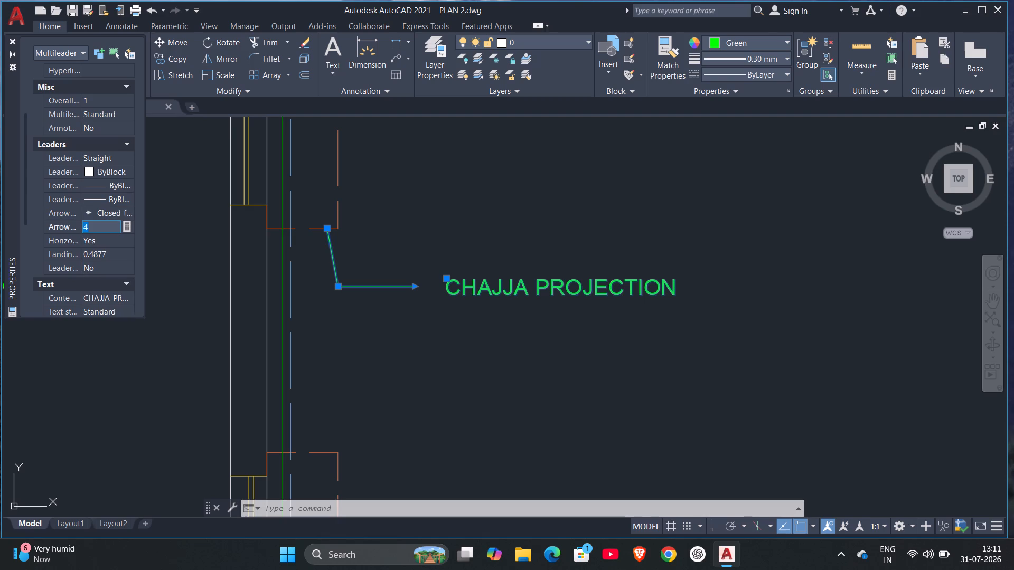
key(BackSpace)
key(1)
key(Return)
click(420, 207)
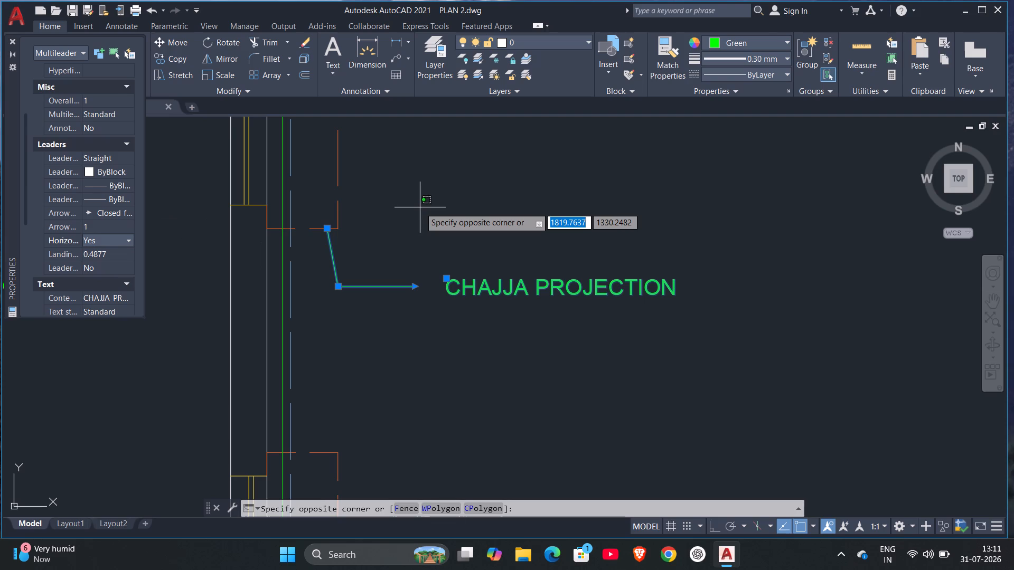
right_drag(420, 207, 420, 213)
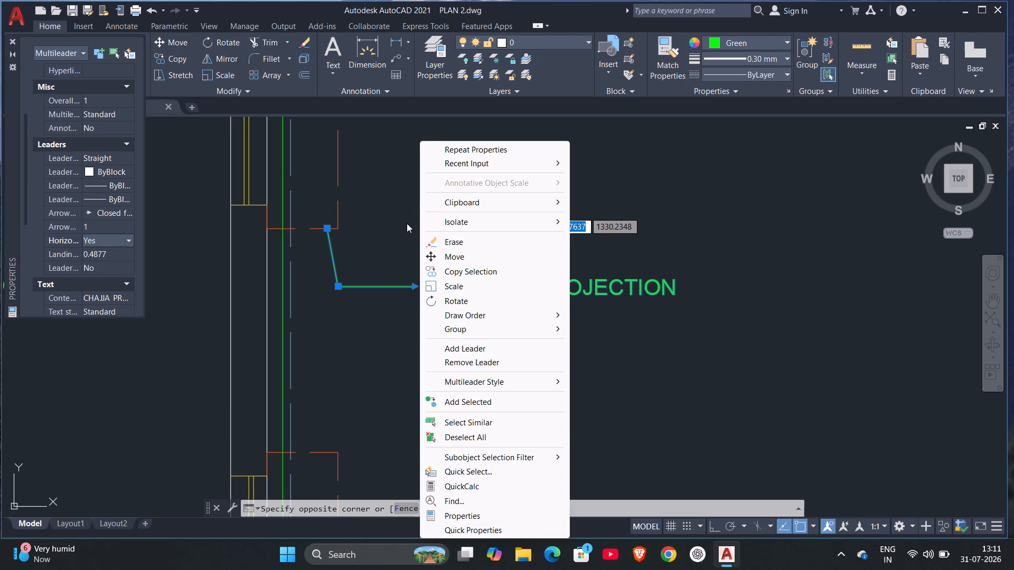
scroll(407, 223, down, 3)
click(711, 228)
scroll(486, 245, down, 3)
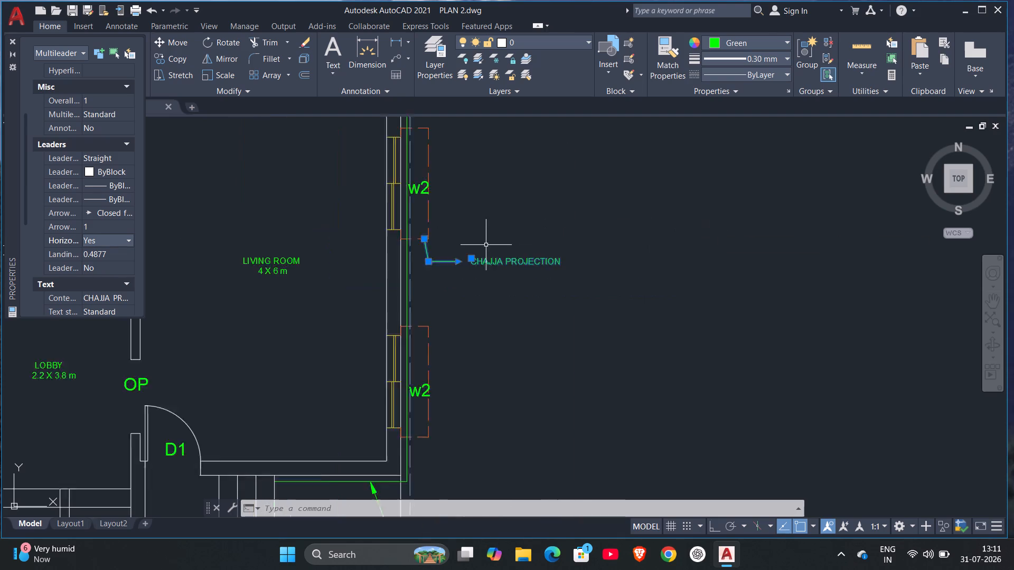
scroll(486, 245, down, 1)
double_click(499, 238)
key(Escape)
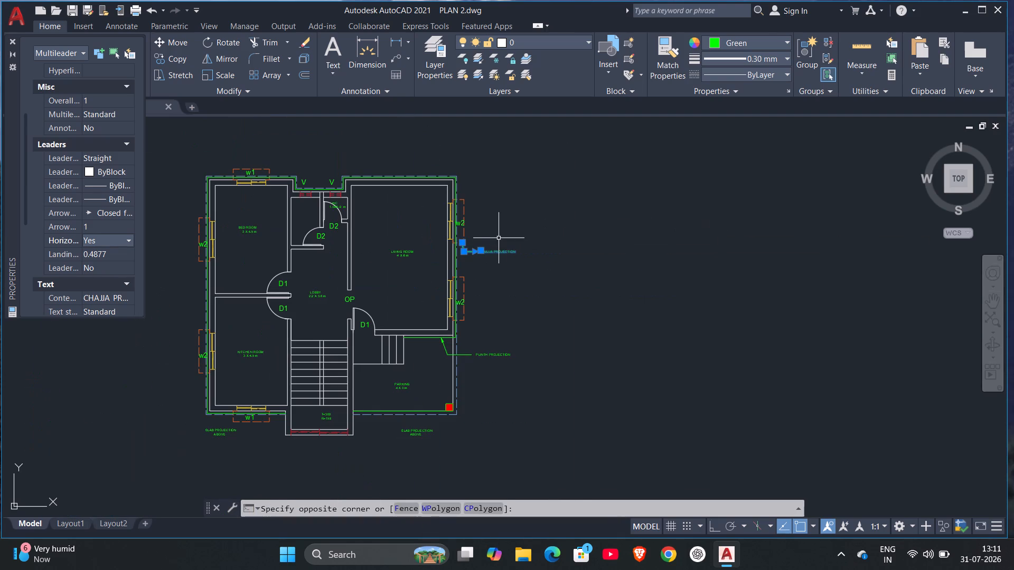
click(510, 222)
key(Escape)
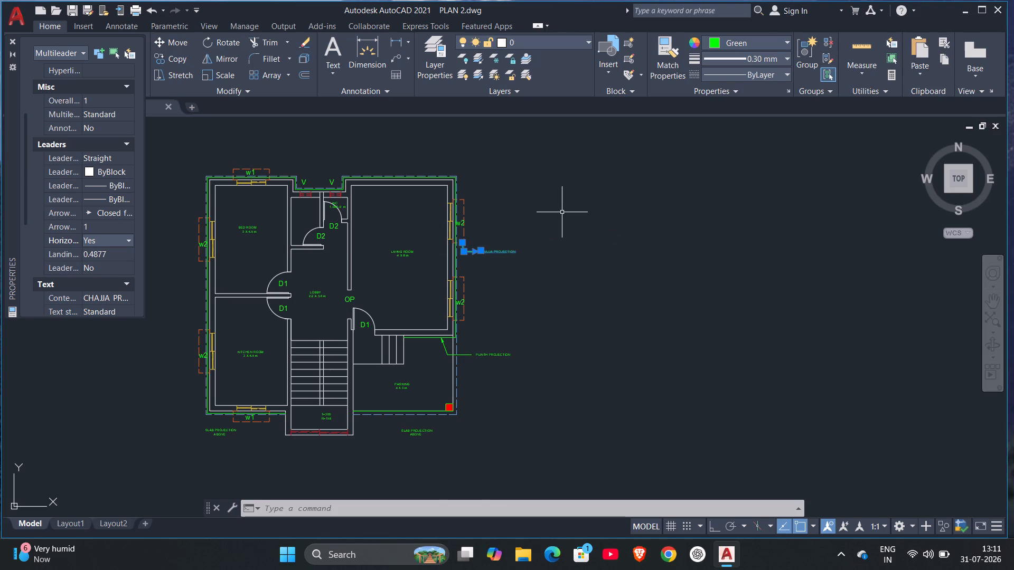
click(557, 214)
key(Escape)
key(Return)
key(Return)
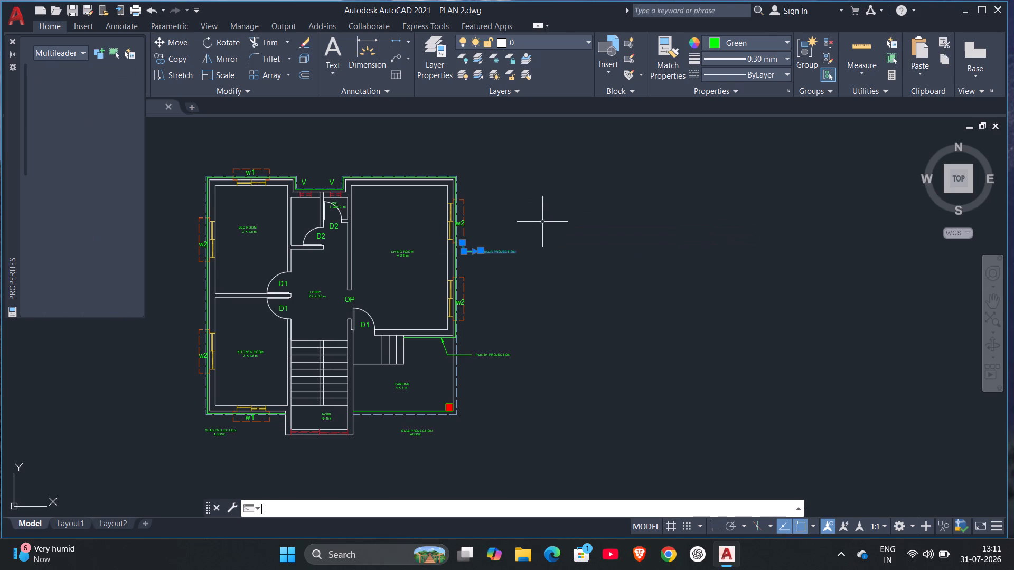
click(11, 42)
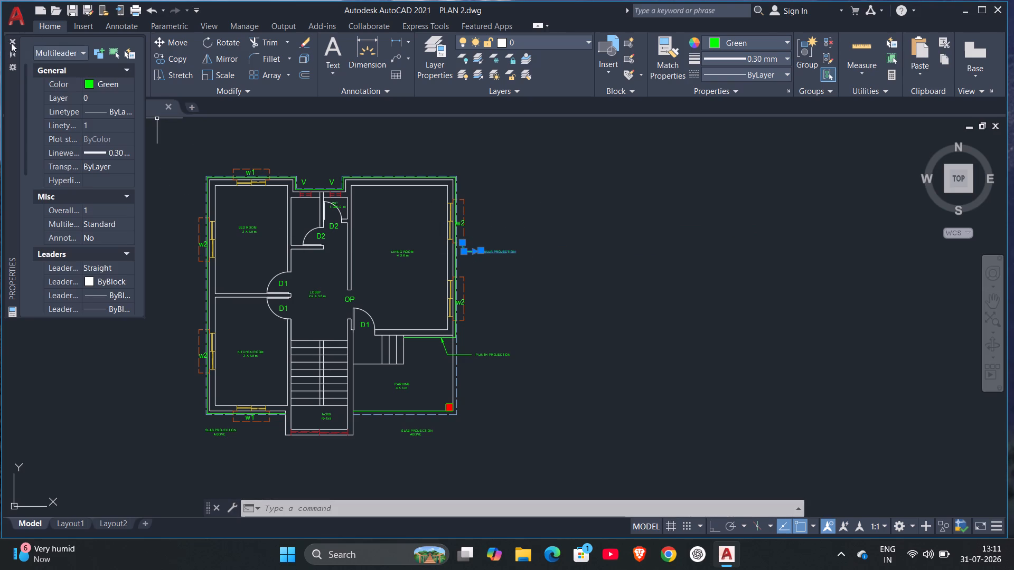
click(664, 395)
key(Return)
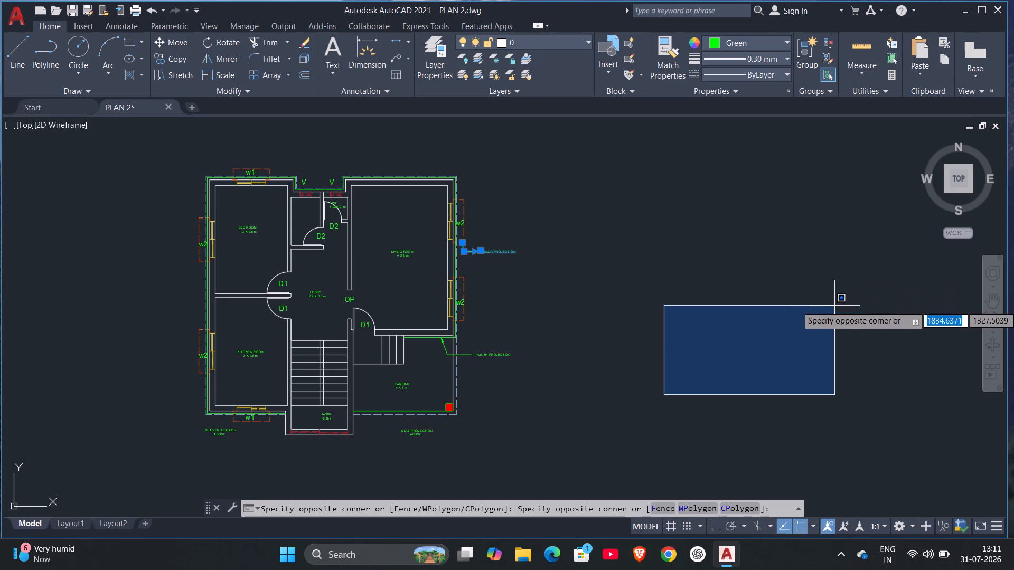
key(Escape)
click(834, 306)
click(676, 271)
key(Escape)
Add a second leader line to the CHAJJA PROJECTION leader, pointing to the top edge of the lower w2 window's chajja outline.
scroll(524, 274, up, 1)
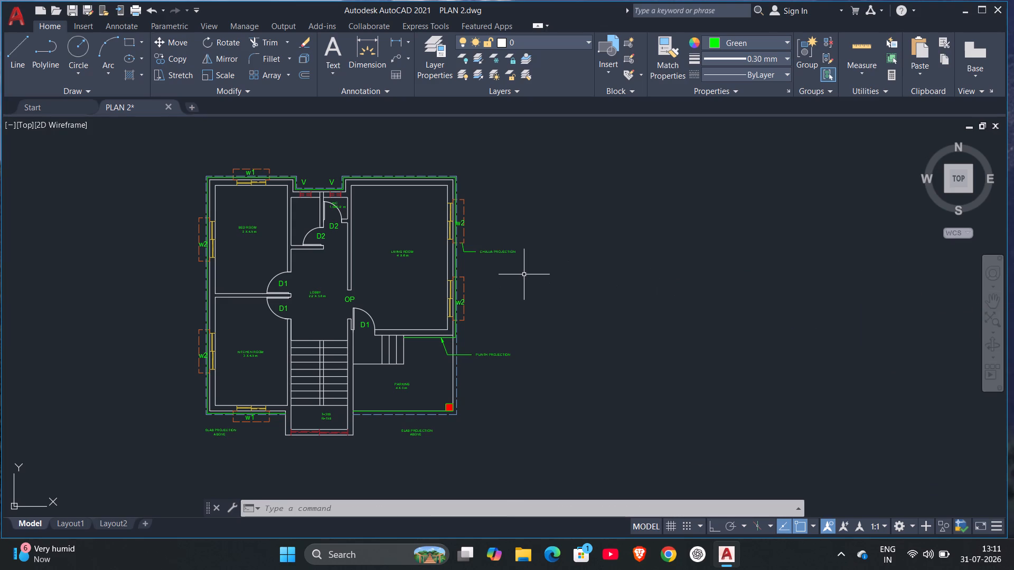
scroll(524, 274, up, 2)
scroll(525, 273, down, 2)
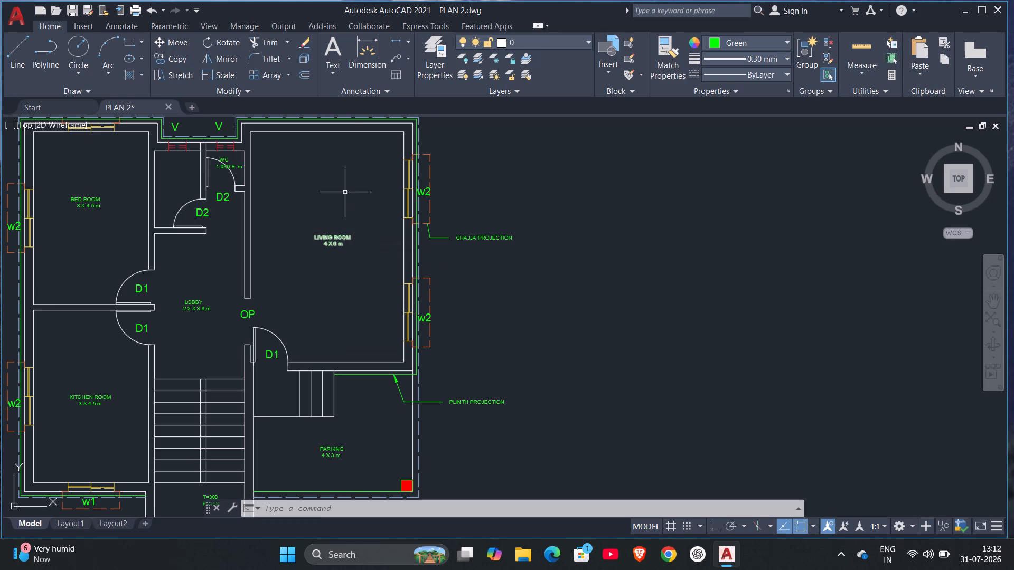
click(400, 54)
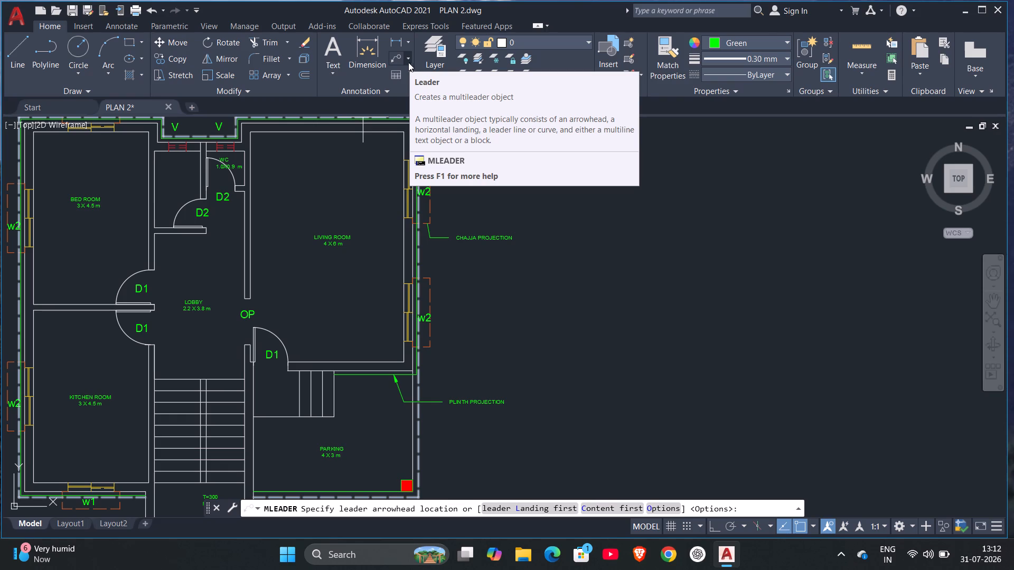
click(407, 49)
click(408, 56)
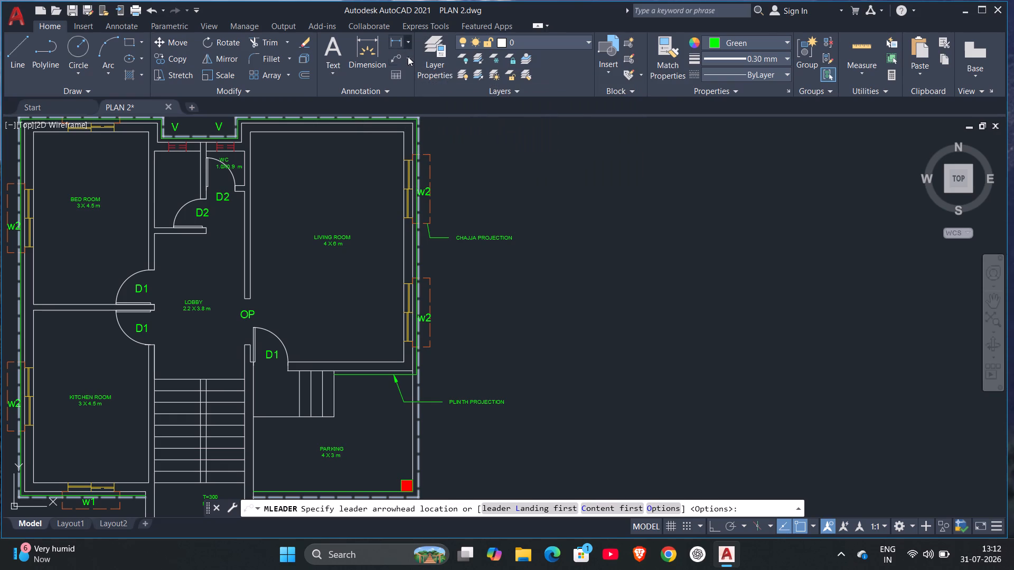
click(406, 60)
click(411, 109)
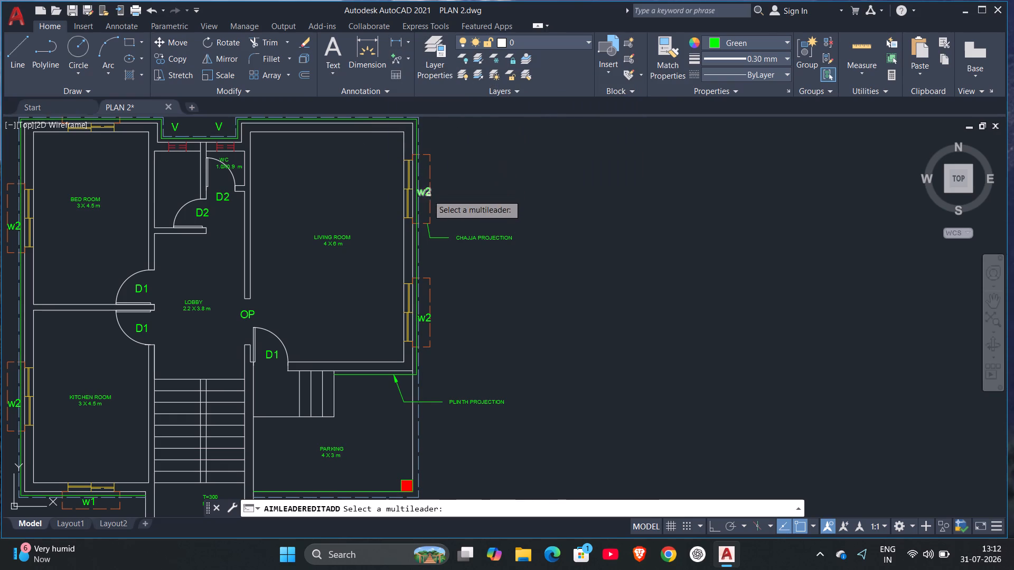
scroll(426, 196, up, 4)
scroll(465, 468, down, 2)
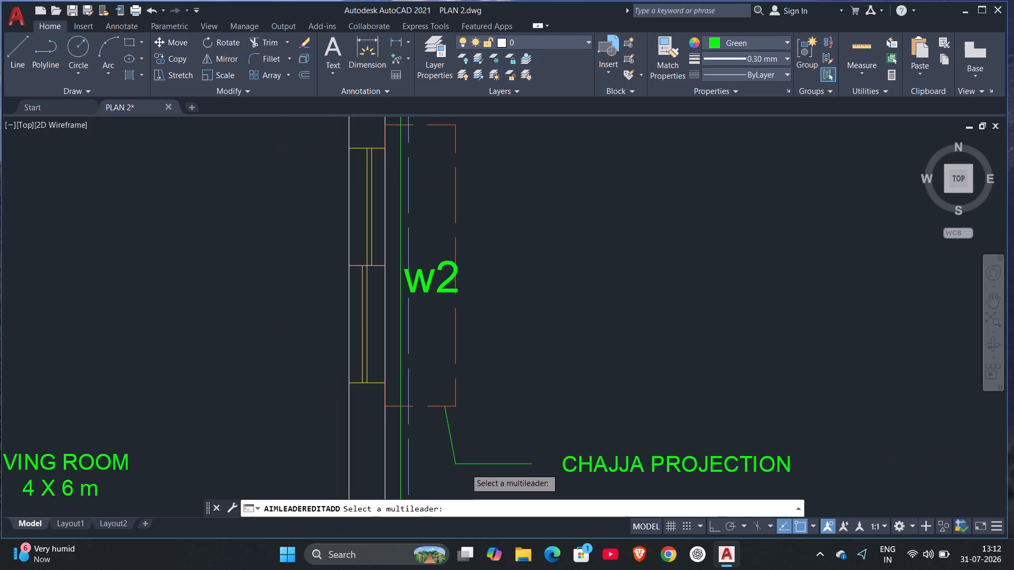
middle_drag(465, 468, 509, 334)
scroll(504, 334, up, 3)
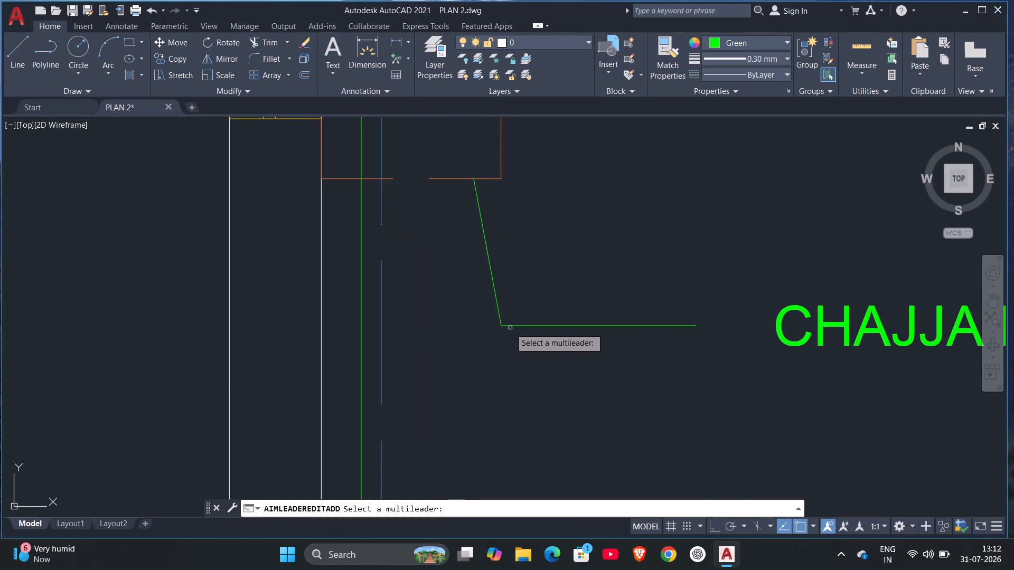
click(510, 324)
click(521, 340)
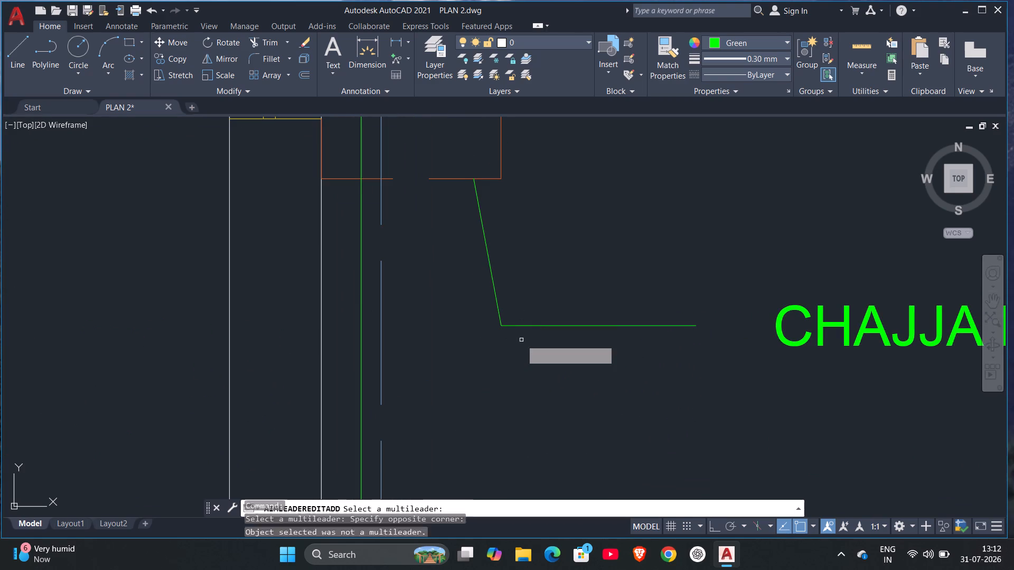
click(515, 325)
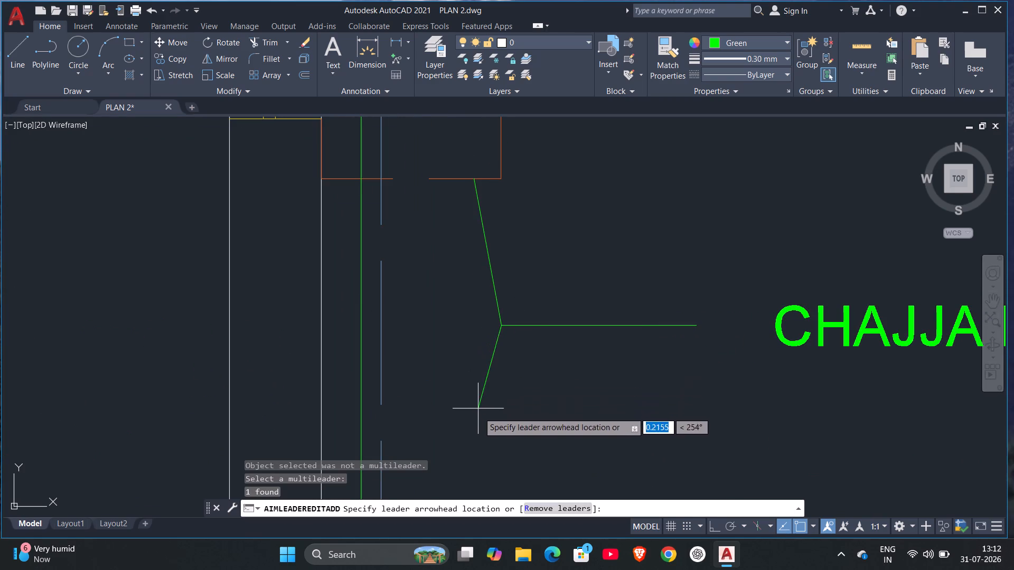
scroll(478, 418, down, 2)
middle_drag(465, 449, 500, 249)
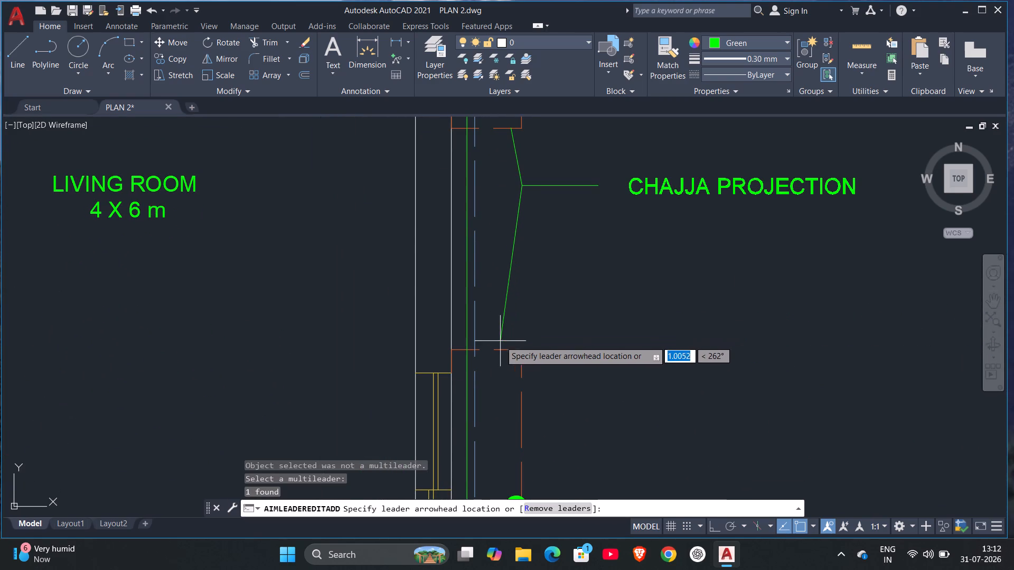
click(496, 351)
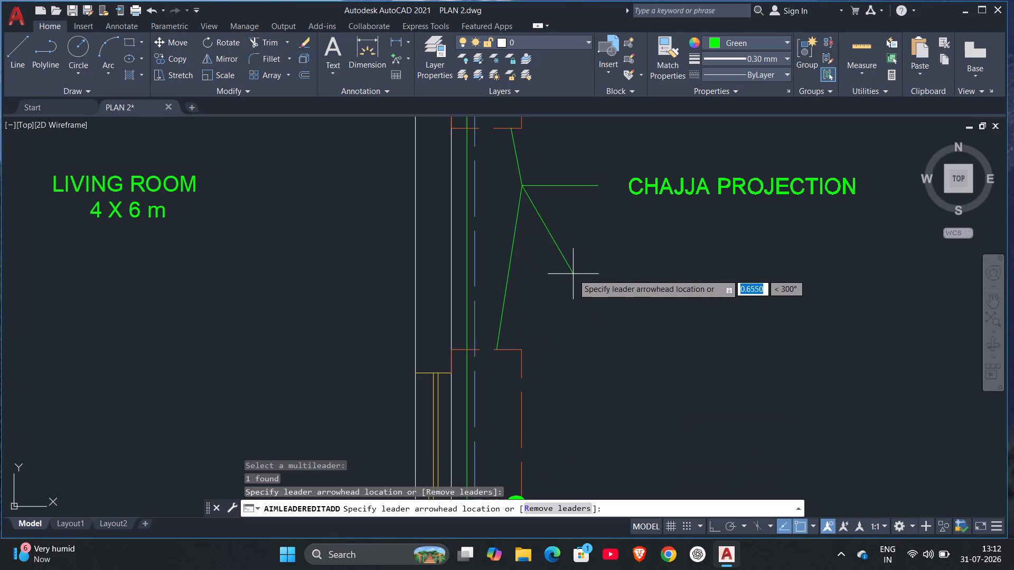
key(Escape)
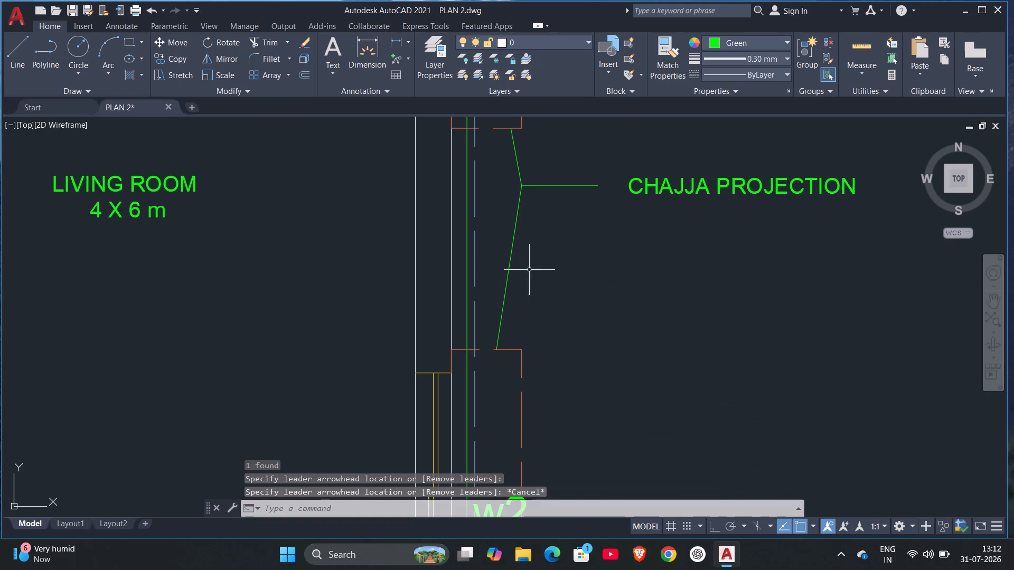
Move the shared elbow of the CHAJJA PROJECTION leader outward and down, between the two w2 windows, and deselect it.
click(520, 184)
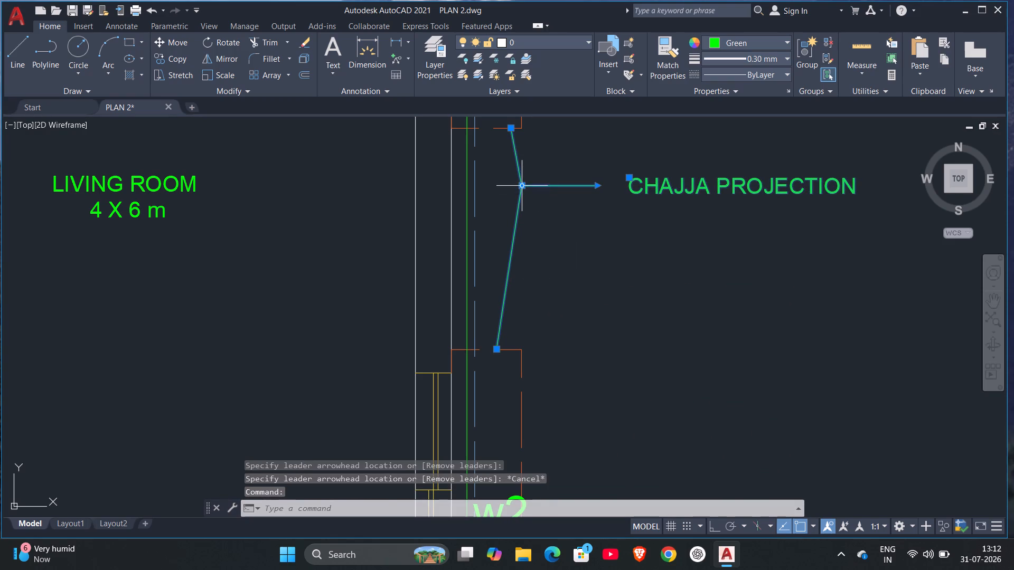
click(522, 188)
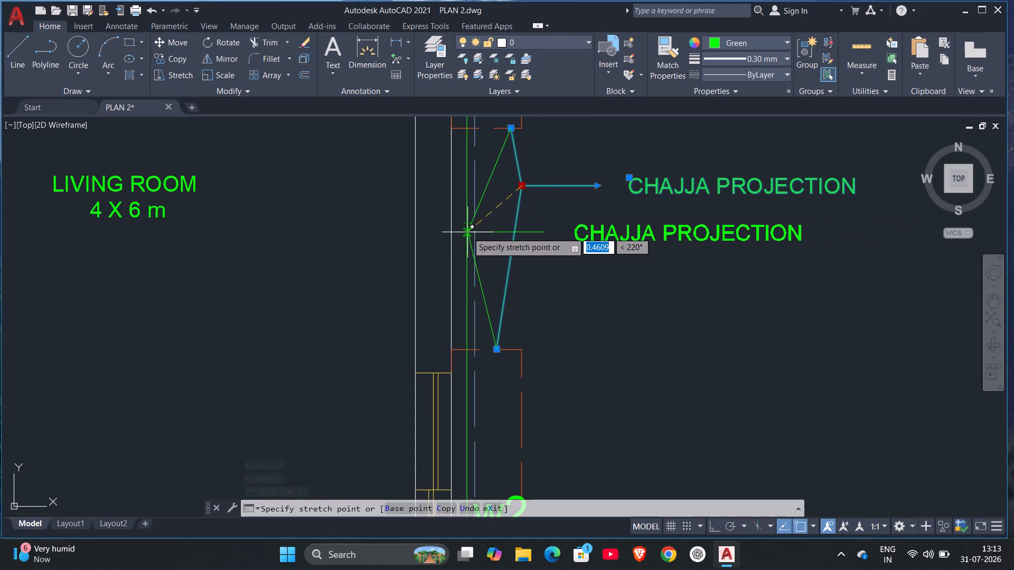
click(553, 219)
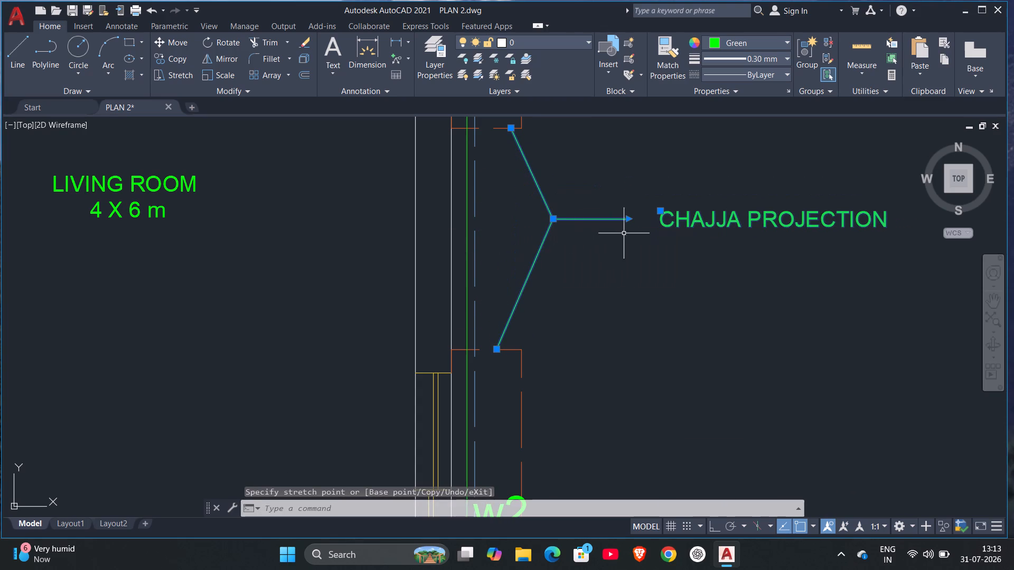
scroll(646, 216, down, 3)
key(Escape)
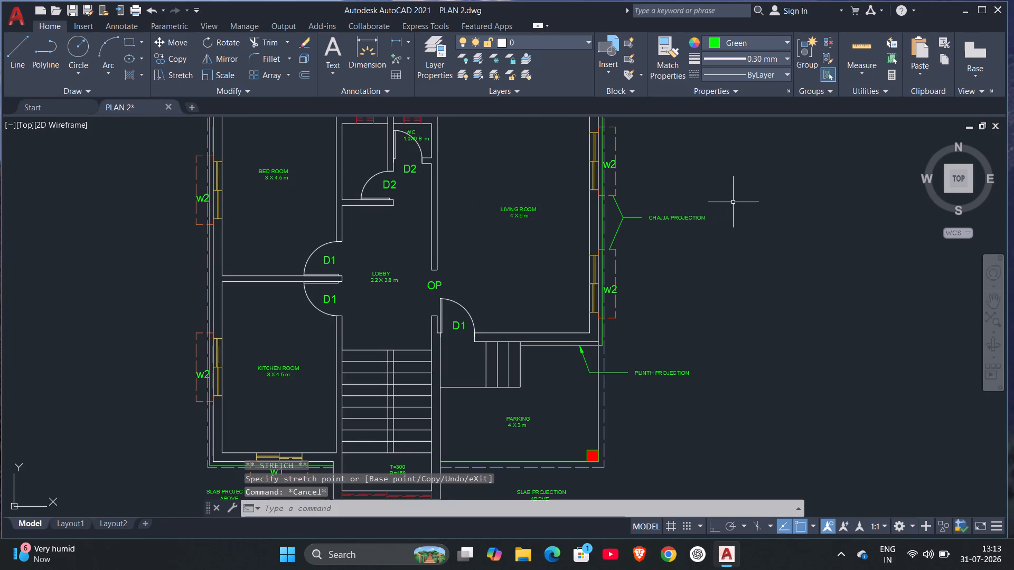
Match the properties of the PLINTH PROJECTION leader onto the two-armed CHAJJA PROJECTION leader.
middle_drag(733, 202, 650, 267)
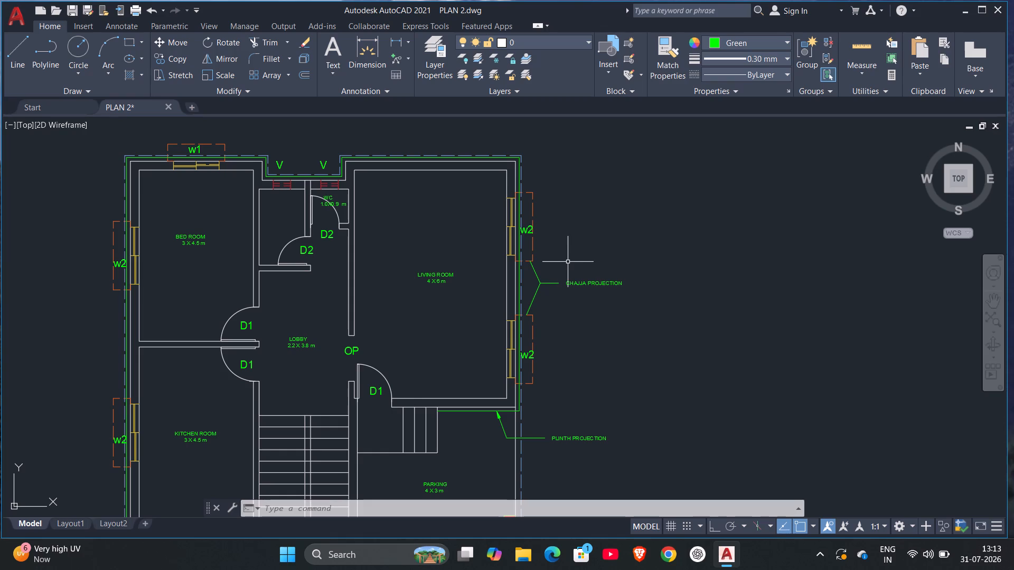
scroll(568, 262, down, 3)
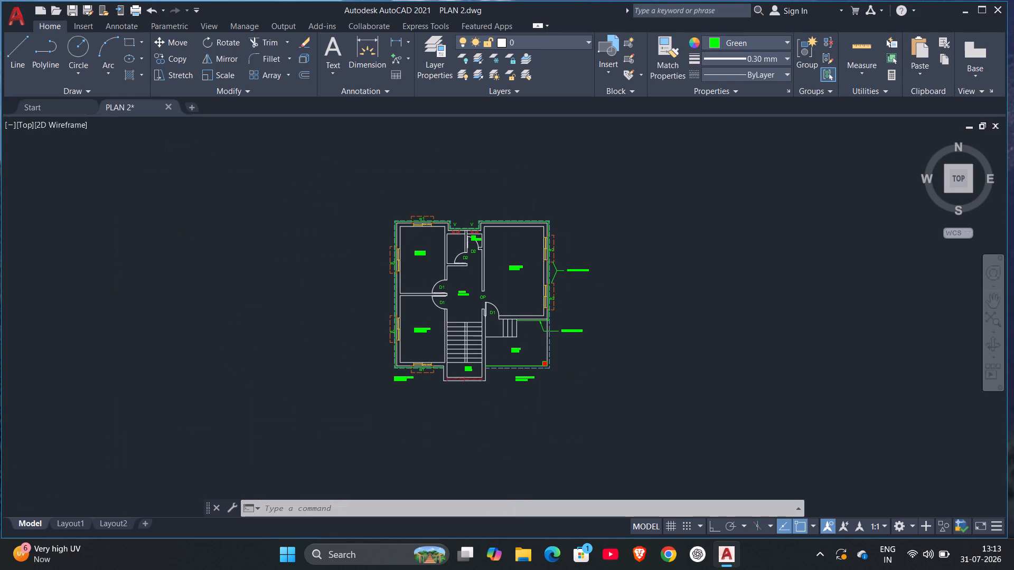
scroll(546, 301, up, 3)
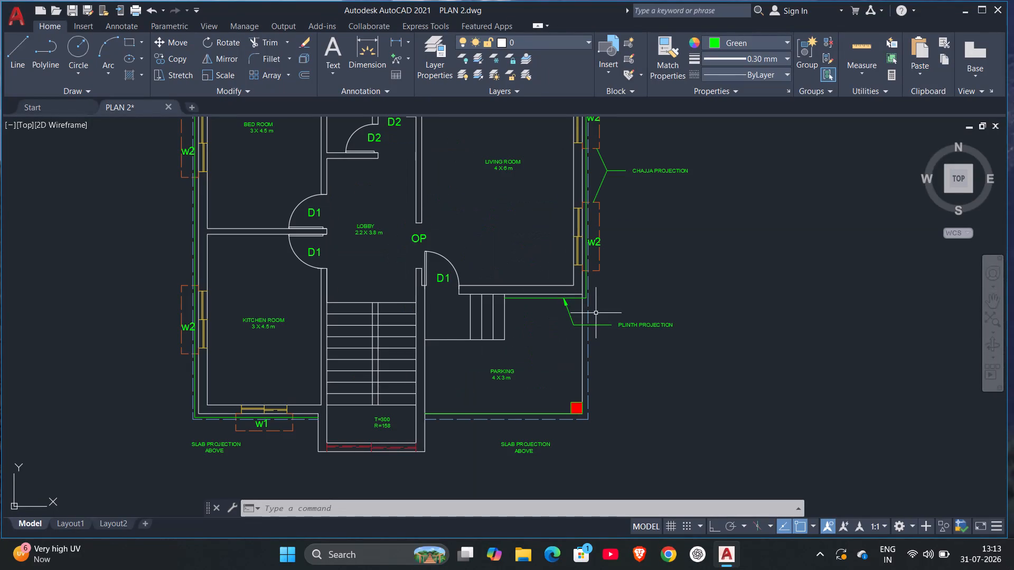
click(663, 50)
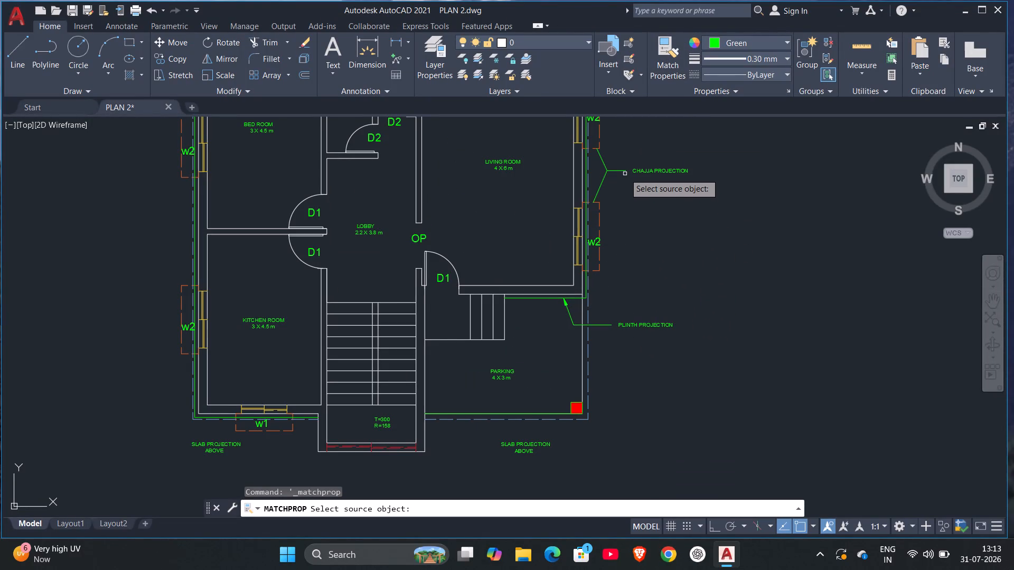
click(622, 322)
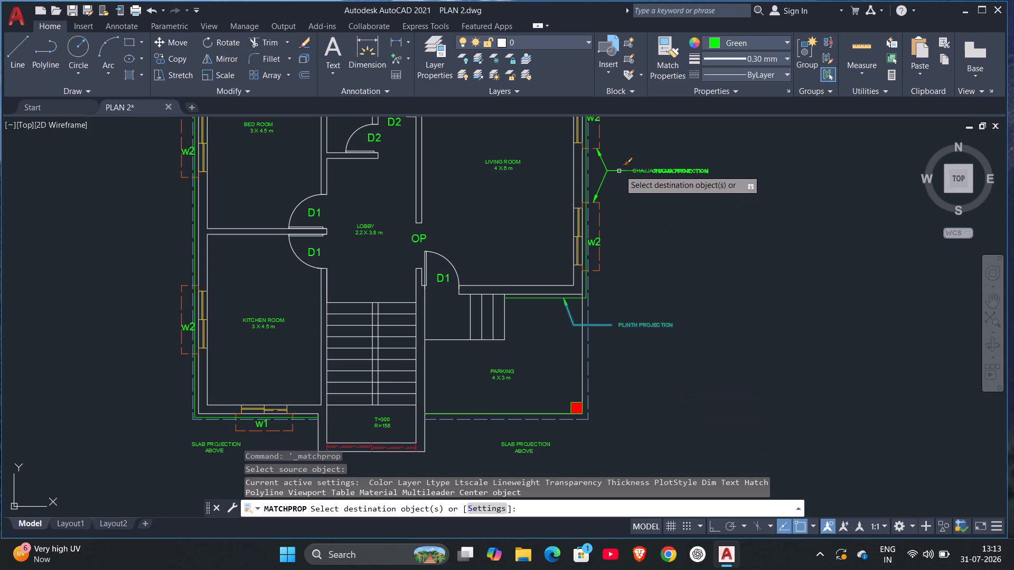
click(619, 169)
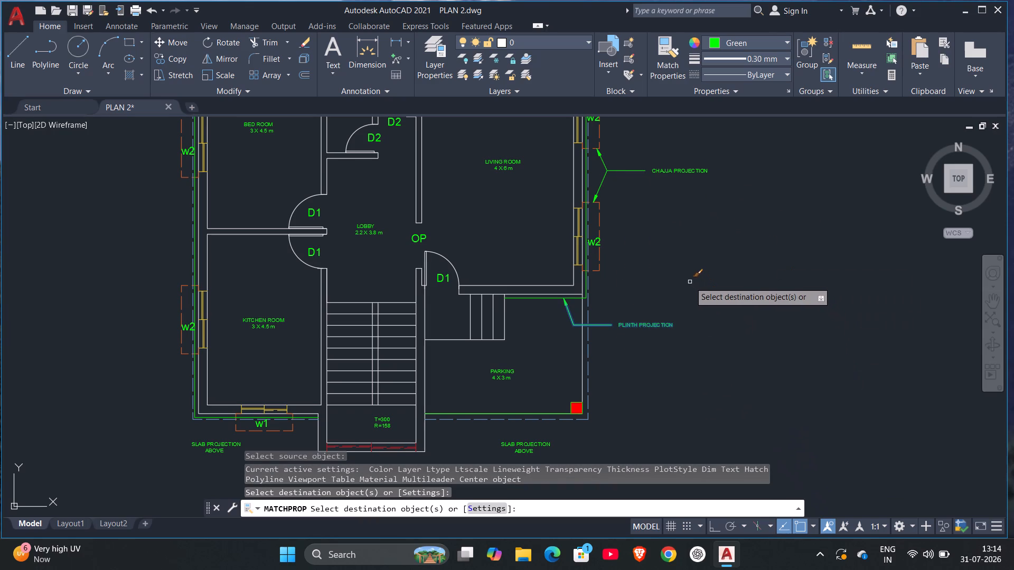
key(Escape)
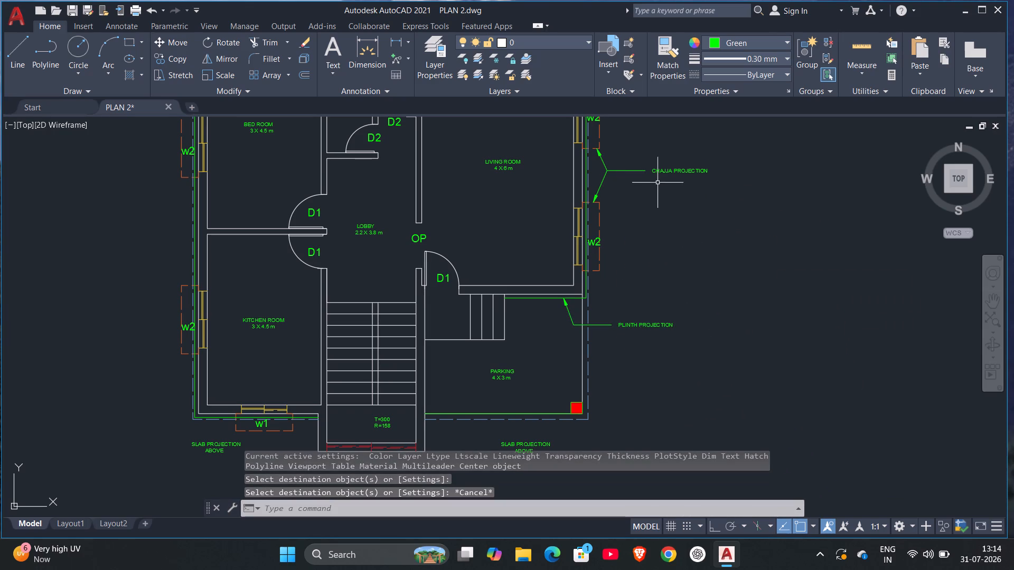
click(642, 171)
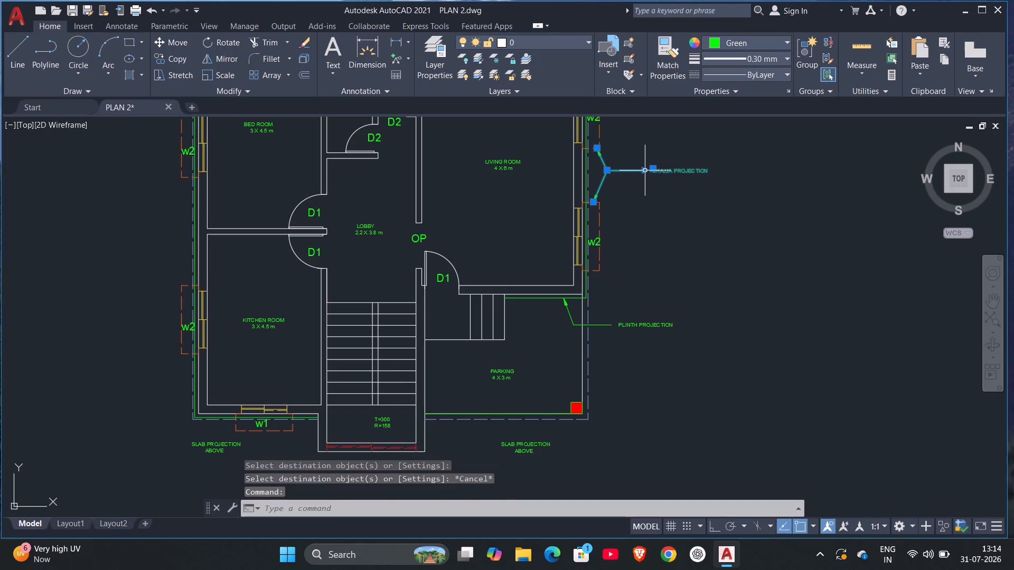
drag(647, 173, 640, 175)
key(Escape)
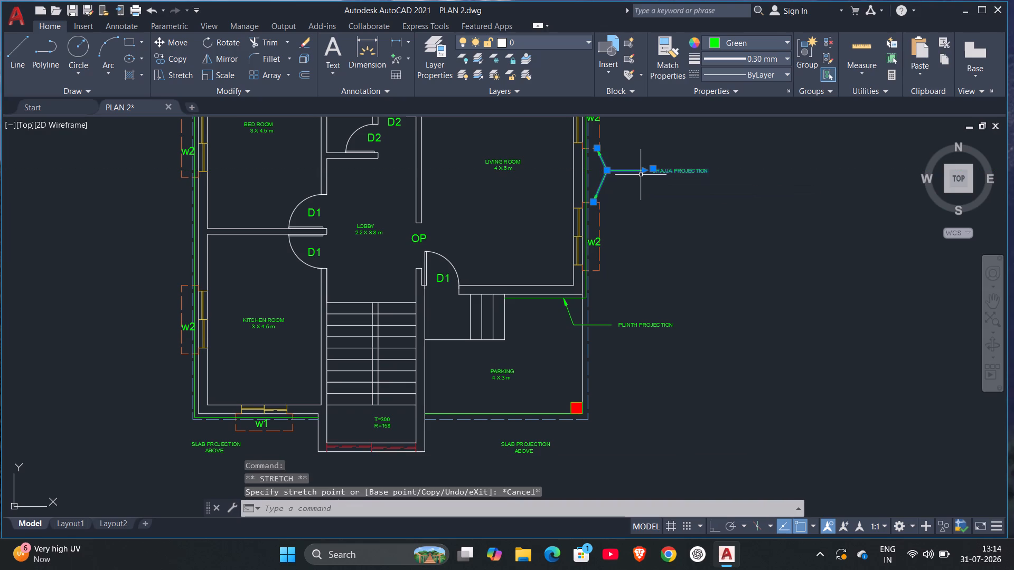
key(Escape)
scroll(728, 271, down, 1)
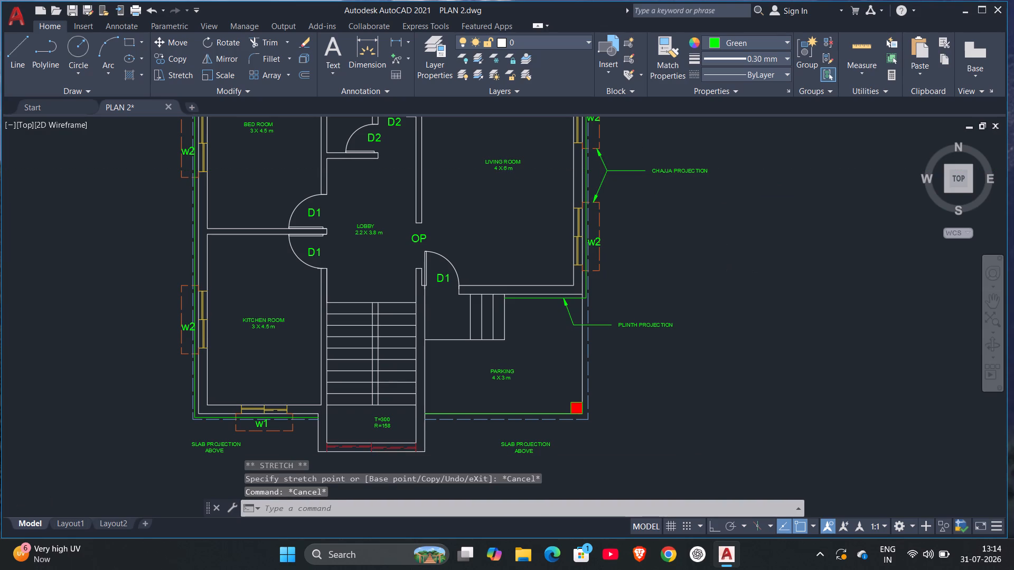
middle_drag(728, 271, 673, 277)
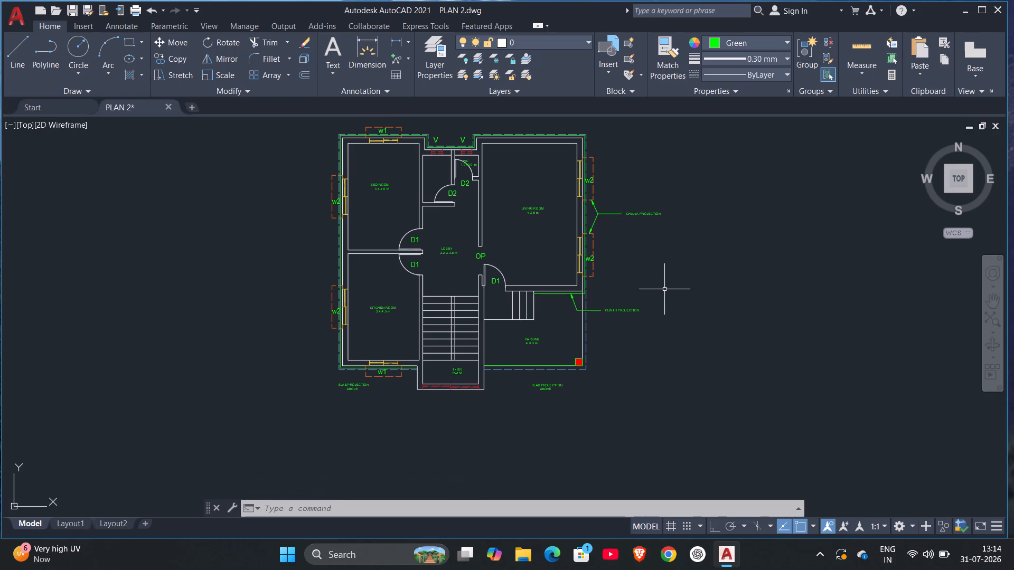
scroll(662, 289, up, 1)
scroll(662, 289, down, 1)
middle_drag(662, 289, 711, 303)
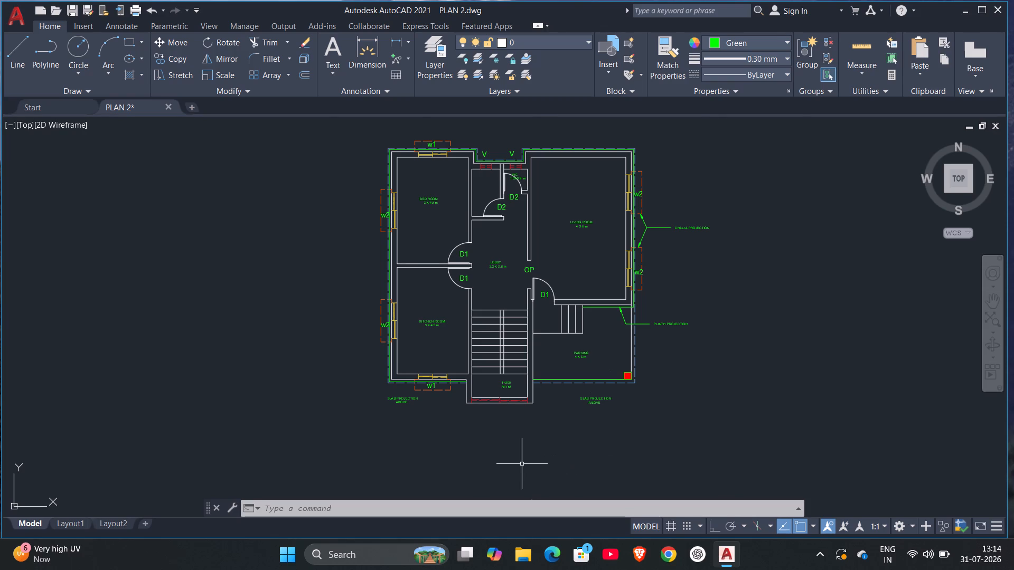
Copy the PLINTH PROJECTION leader beside the parking to the SLAB PROJECTION ABOVE label below the kitchen room.
scroll(522, 464, up, 2)
middle_drag(522, 464, 706, 510)
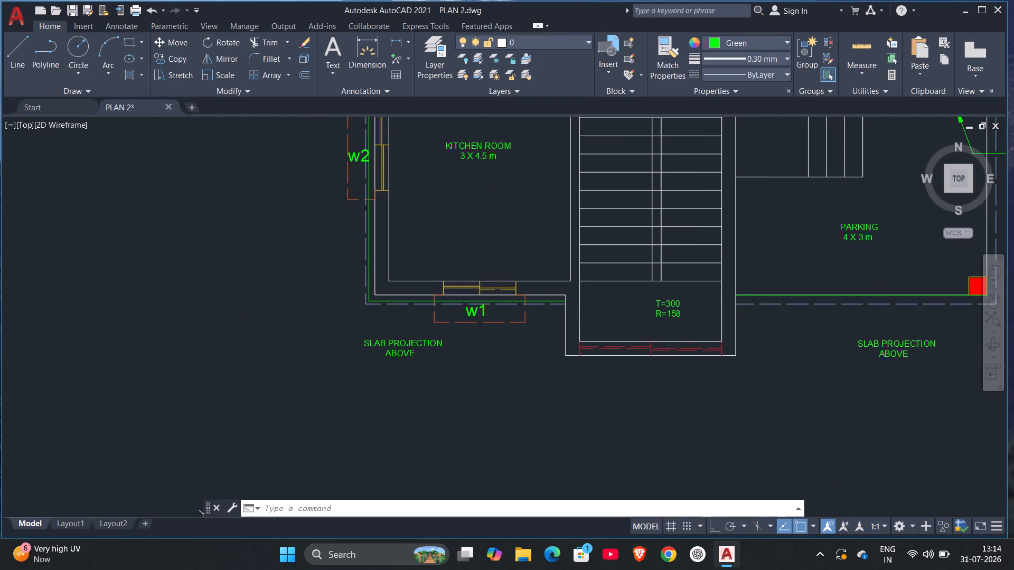
middle_drag(783, 434, 628, 490)
scroll(782, 440, down, 1)
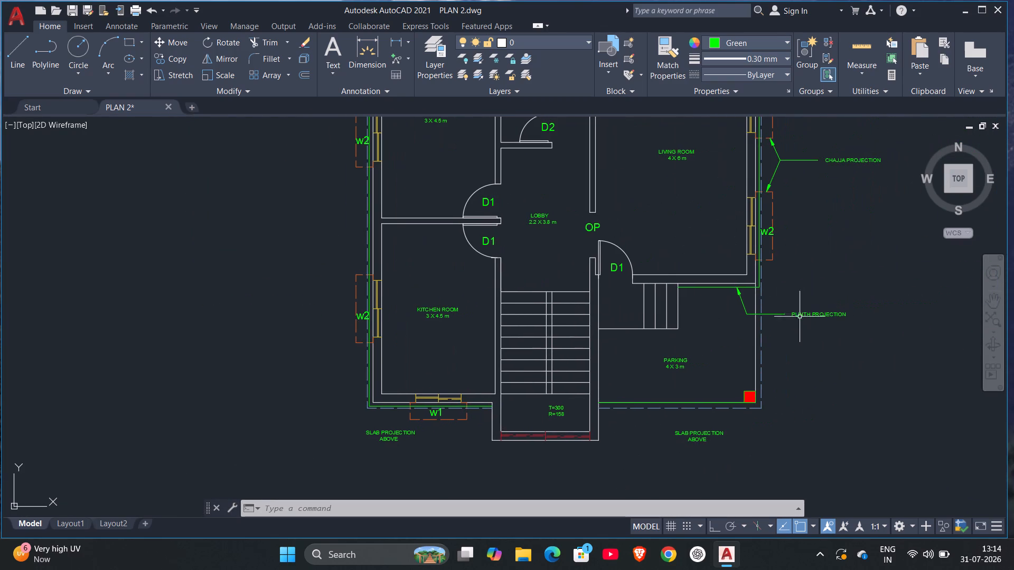
click(800, 317)
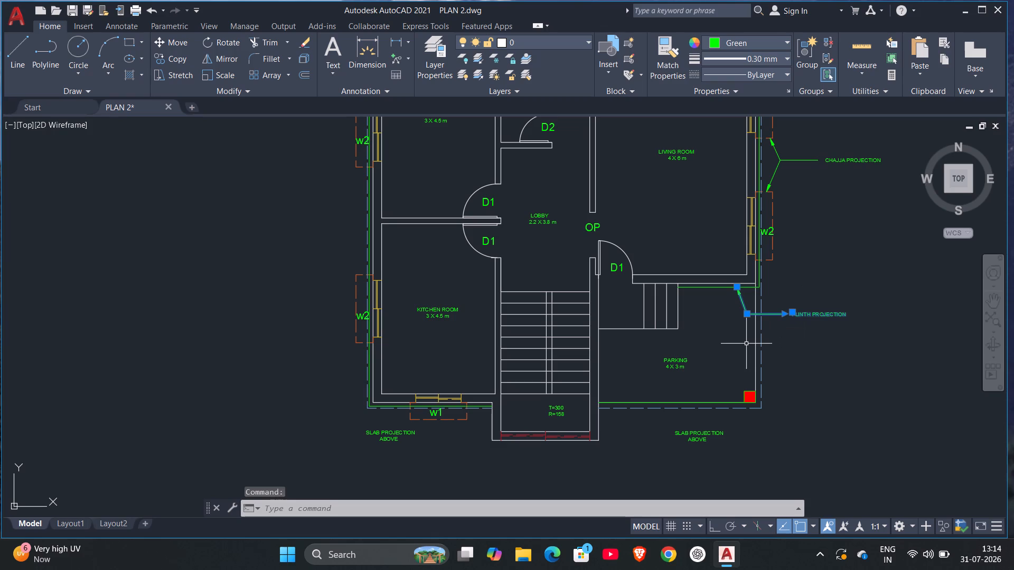
key(c)
key(o)
key(Return)
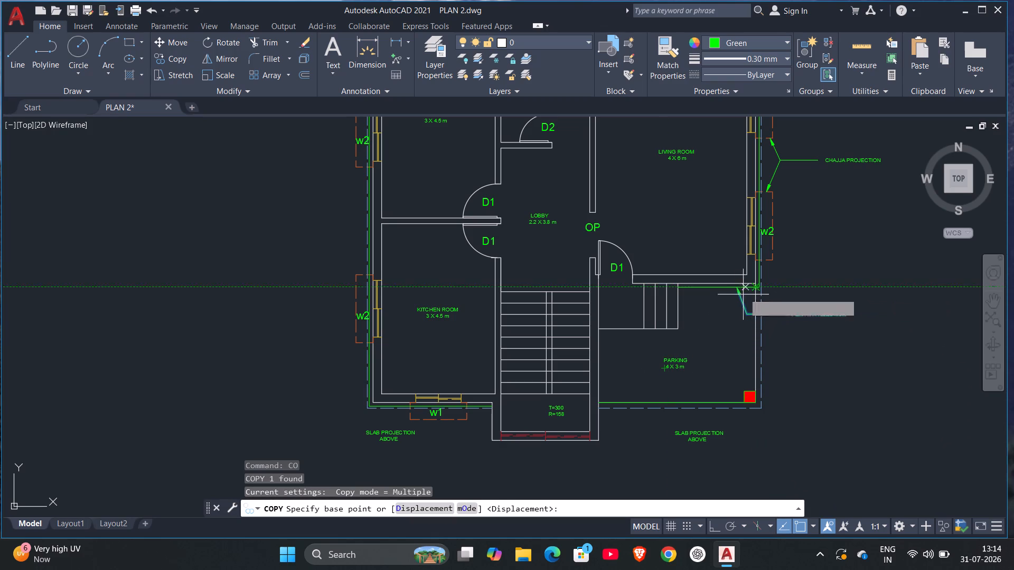
click(784, 315)
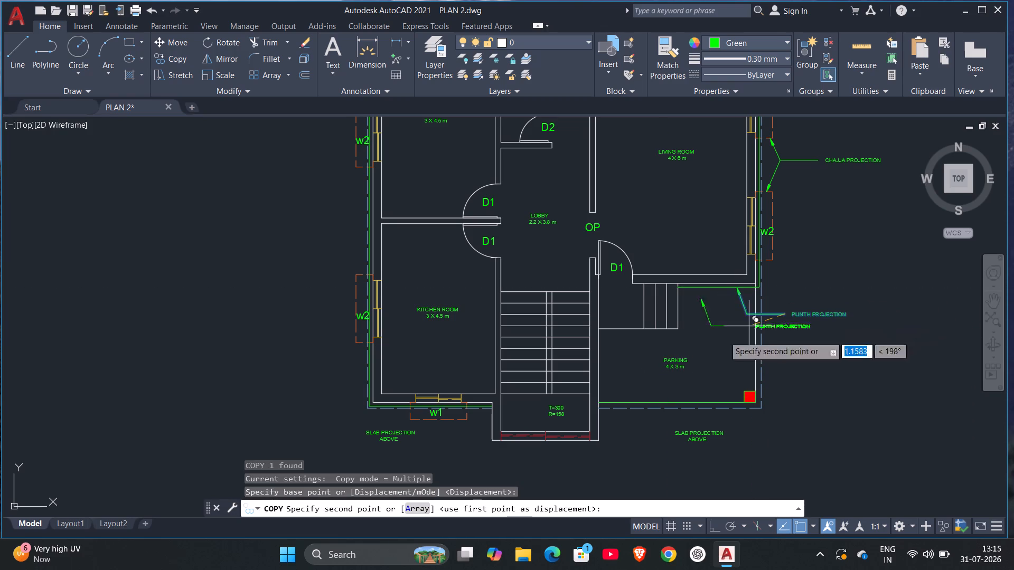
click(421, 435)
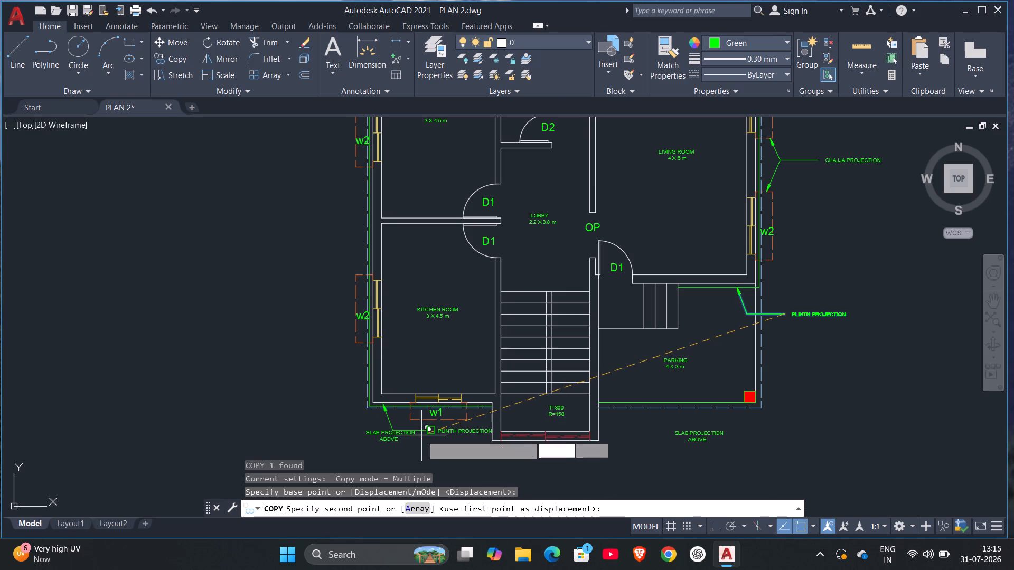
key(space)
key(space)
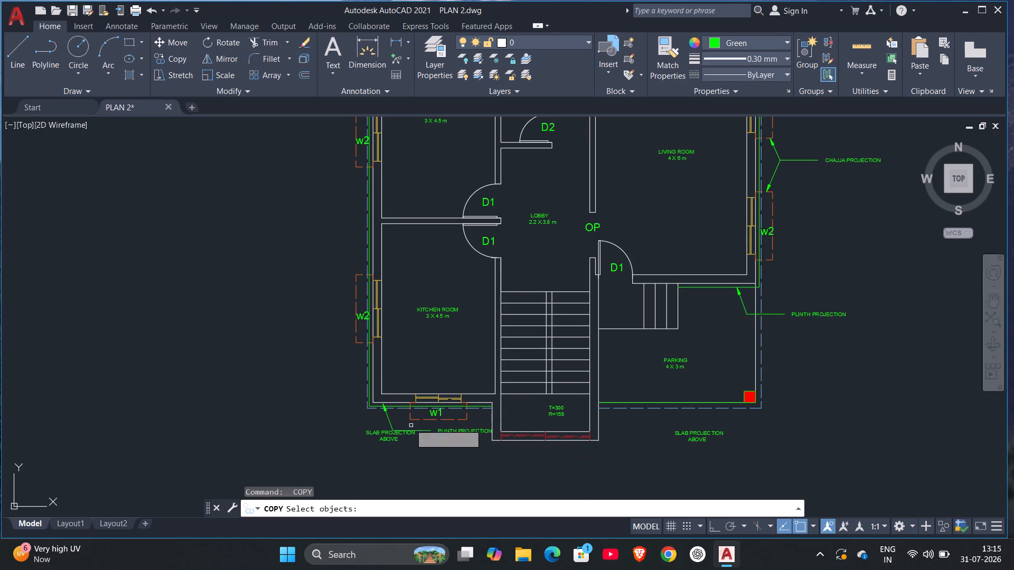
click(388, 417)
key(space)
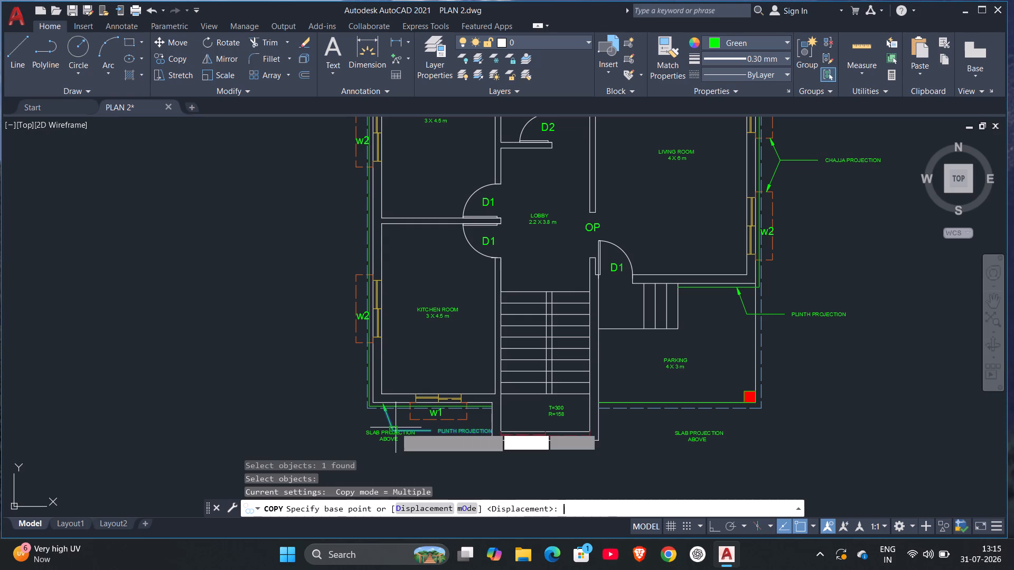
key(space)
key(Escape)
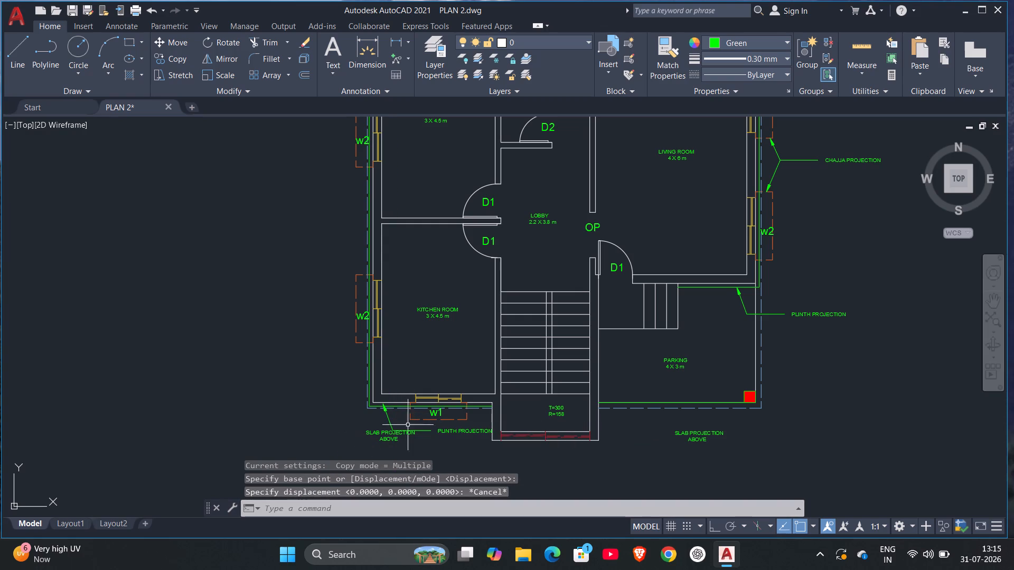
Delete the copied PLINTH PROJECTION leader below the kitchen room.
click(390, 423)
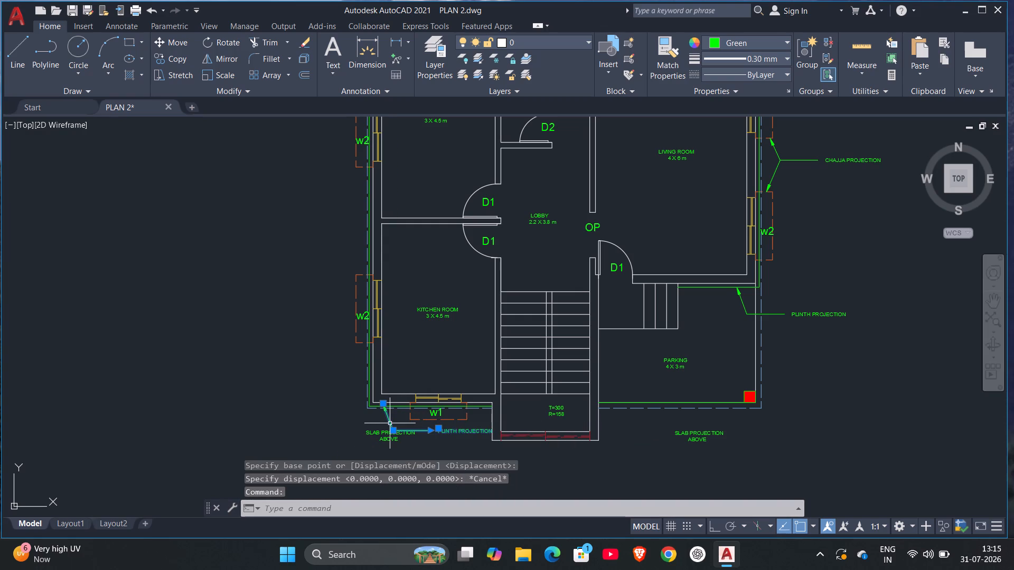
key(Delete)
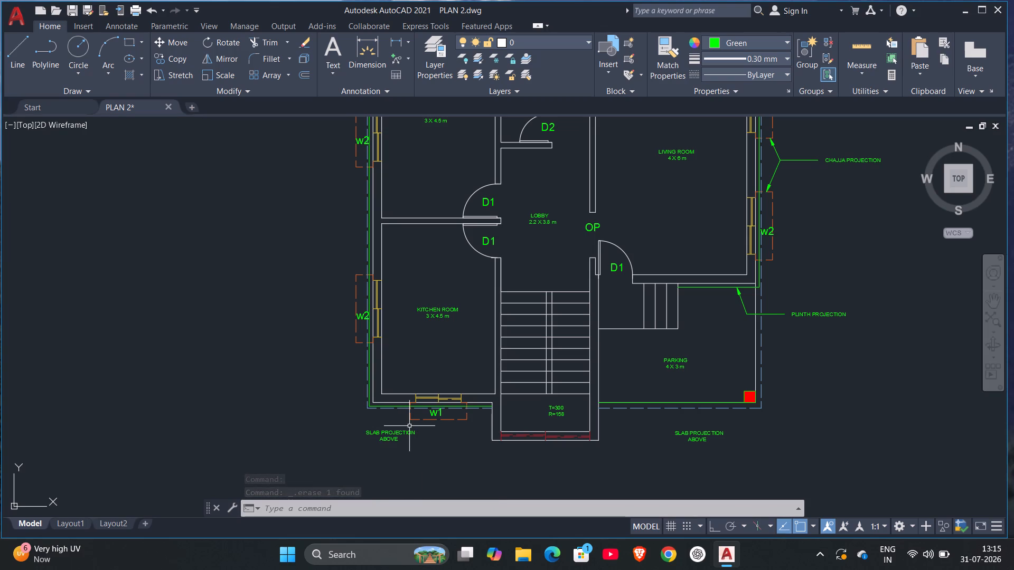
Add a multileader reading SLAB PROJECTION, with its arrowhead on the dashed slab line between the kitchen's outer corner and window w1.
scroll(388, 437, up, 1)
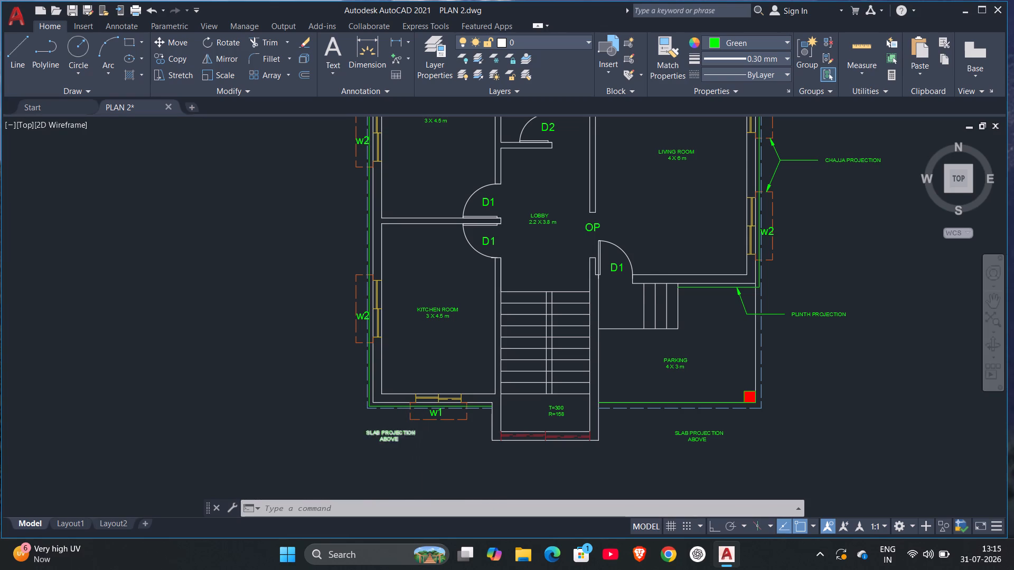
scroll(388, 437, up, 1)
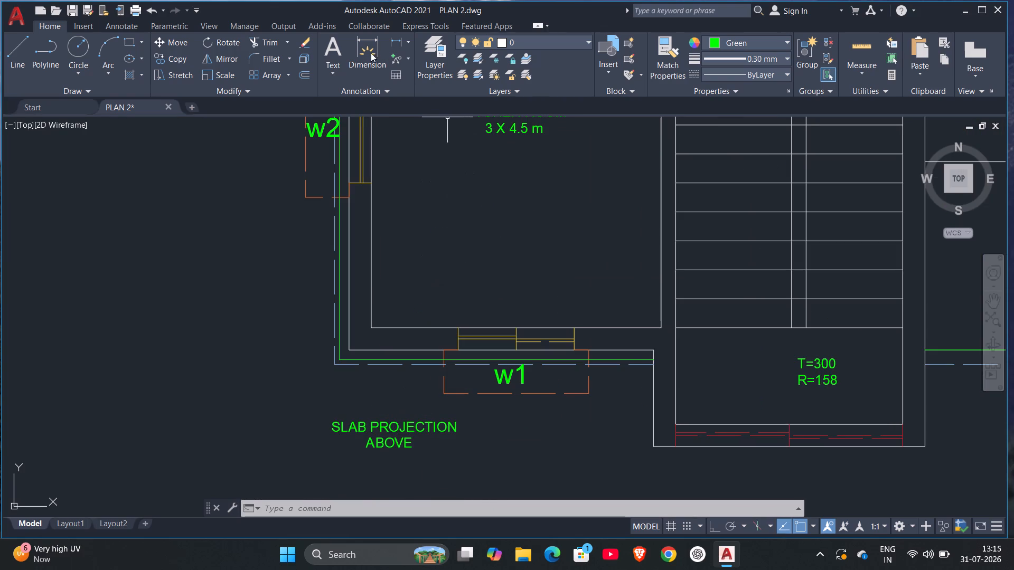
click(406, 63)
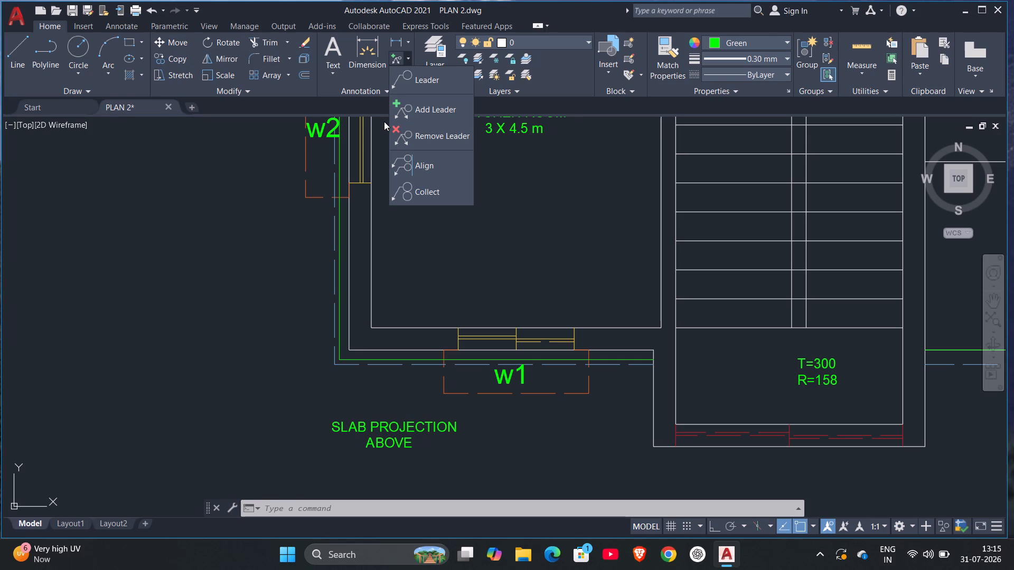
drag(416, 81, 422, 90)
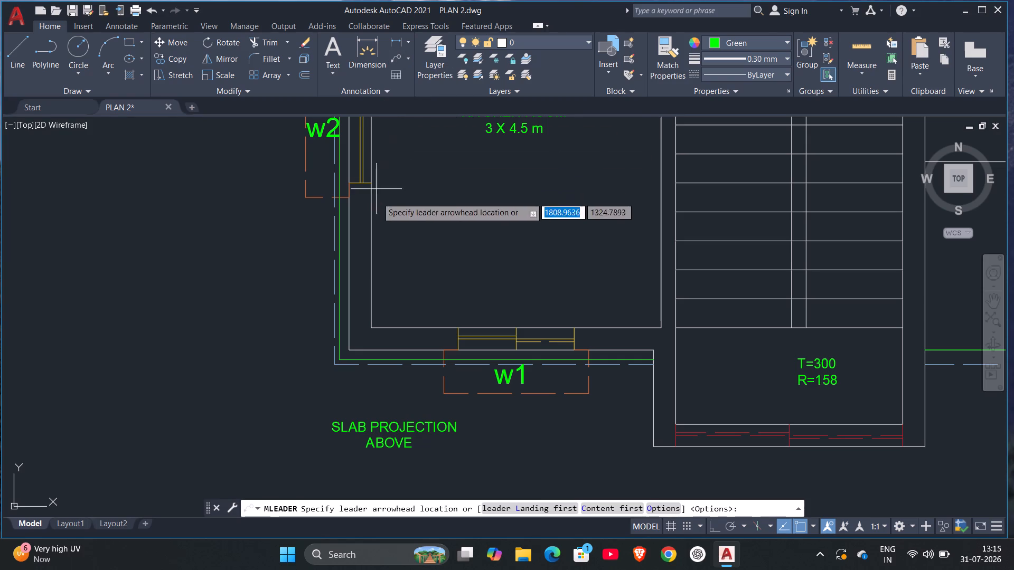
click(383, 365)
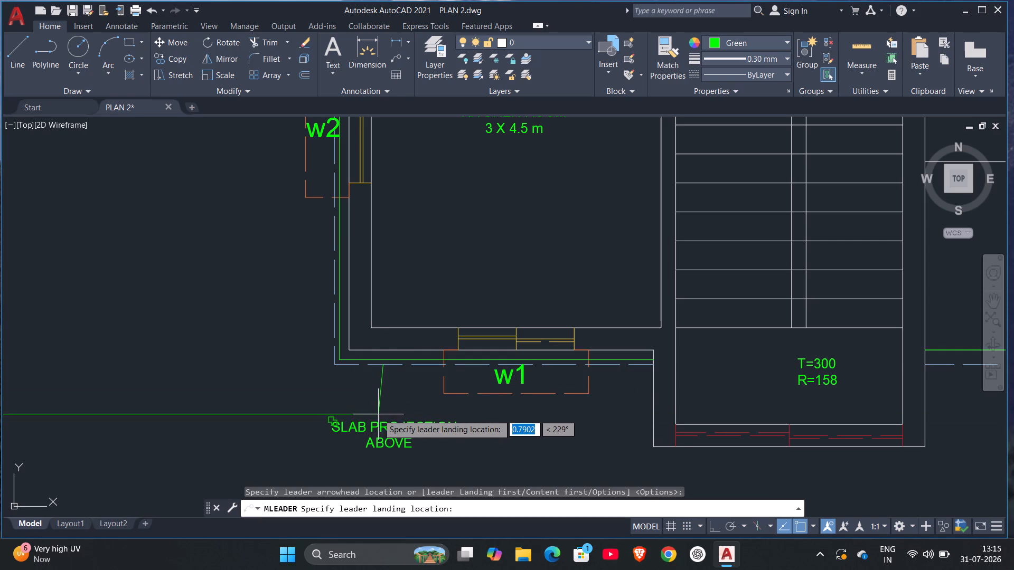
click(360, 396)
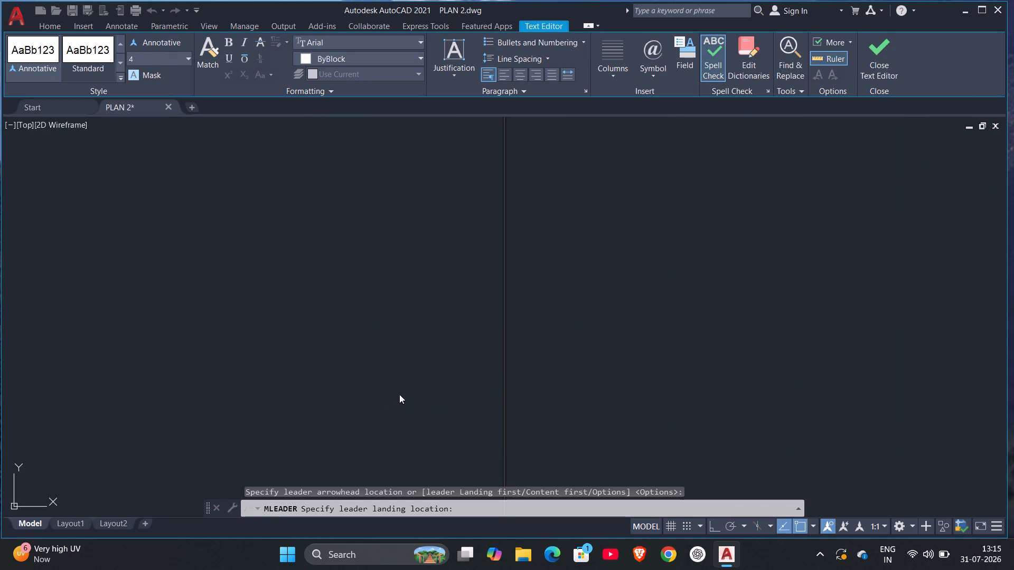
scroll(400, 395, down, 4)
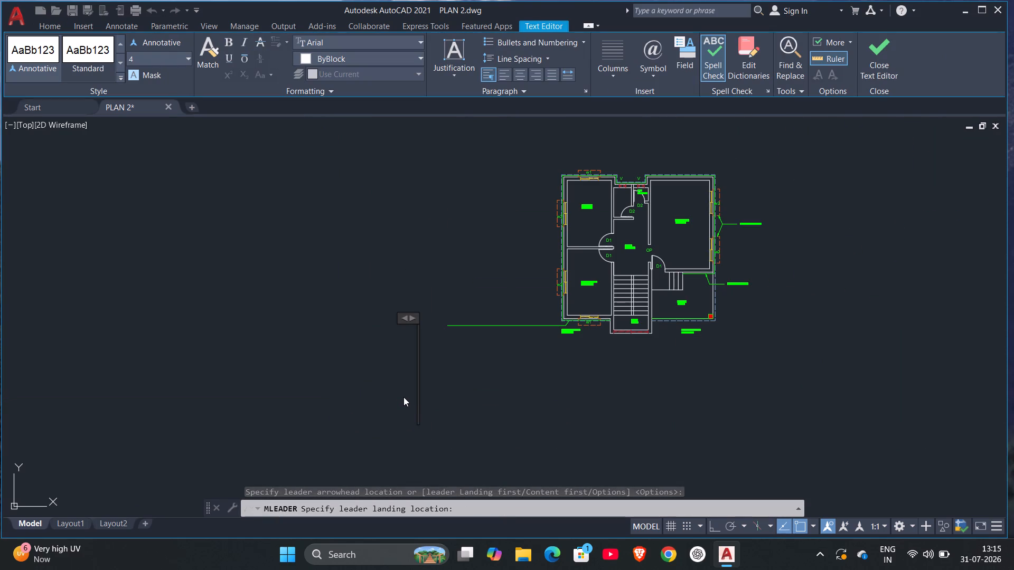
scroll(403, 396, up, 1)
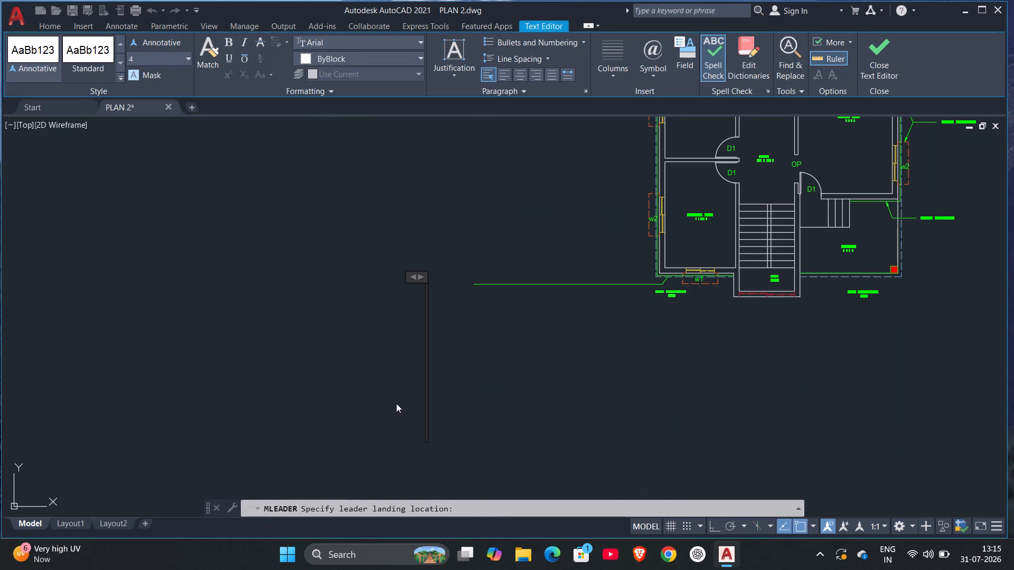
text(SLAB)
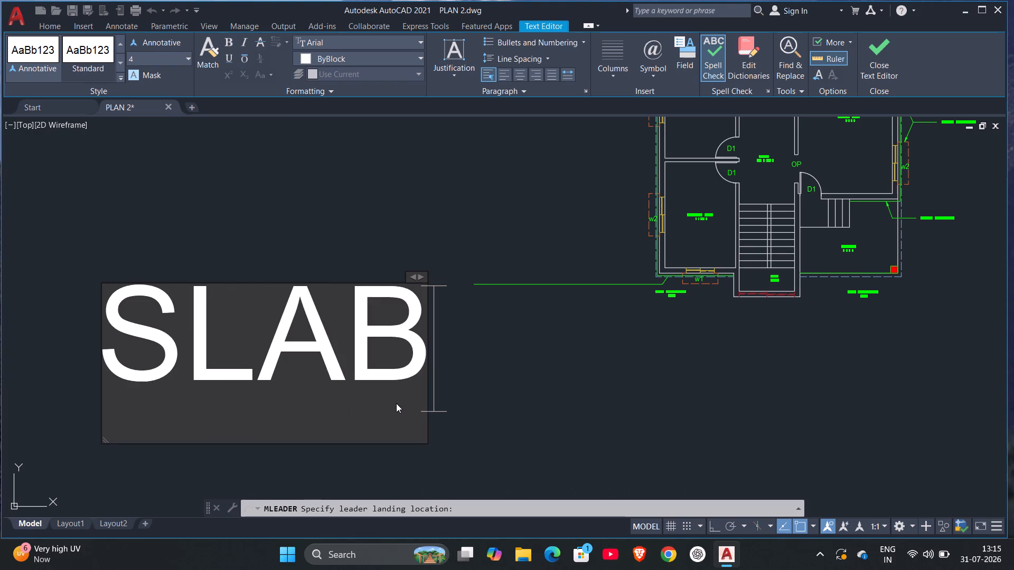
key(space)
text(PROJECTION)
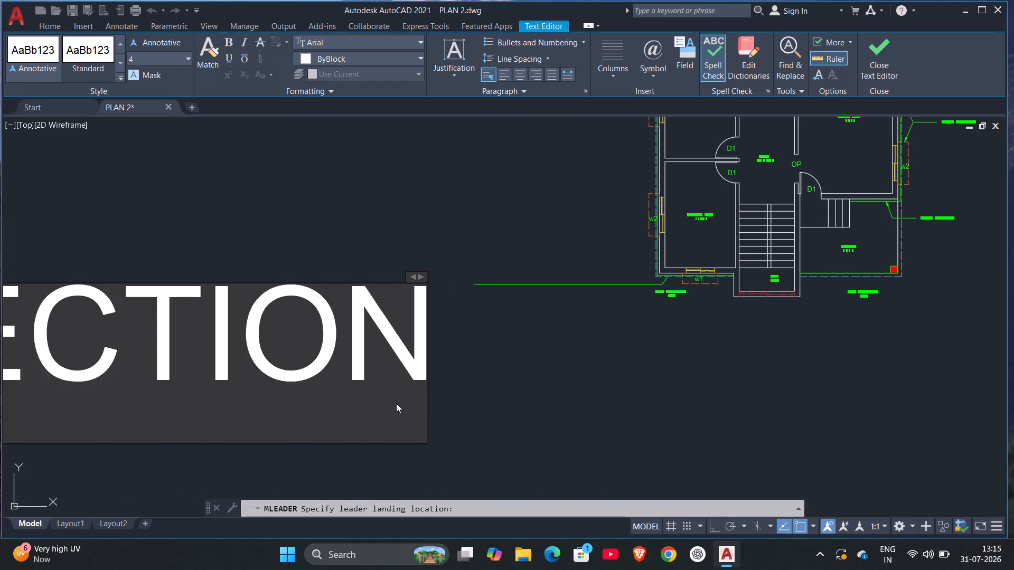
key(Return)
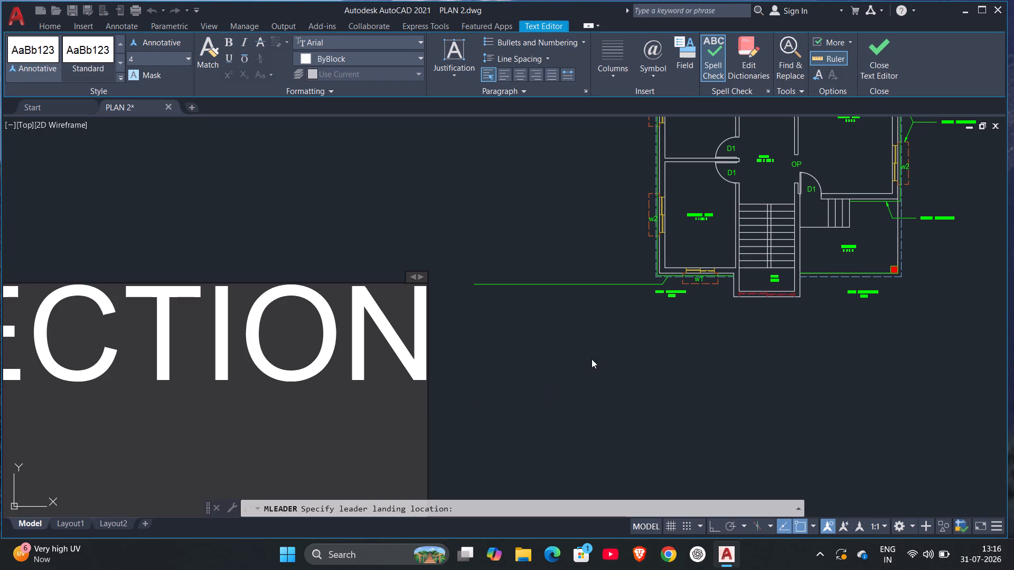
key(BackSpace)
click(578, 372)
Match the properties of the PLINTH PROJECTION leader beside the parking onto the new SLAB PROJECTION leader.
scroll(466, 408, down, 2)
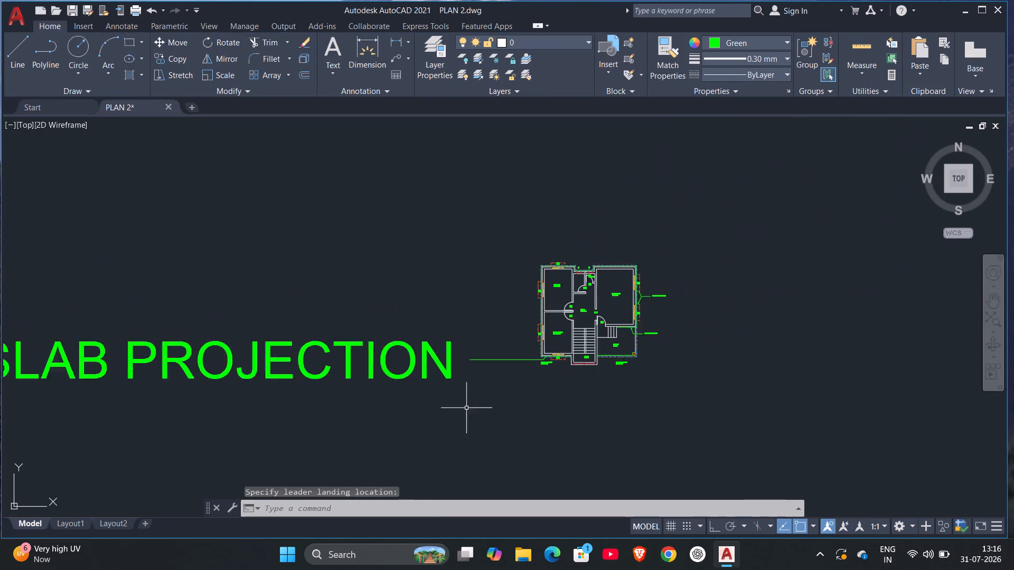
scroll(466, 408, down, 1)
scroll(427, 402, up, 4)
scroll(437, 396, down, 2)
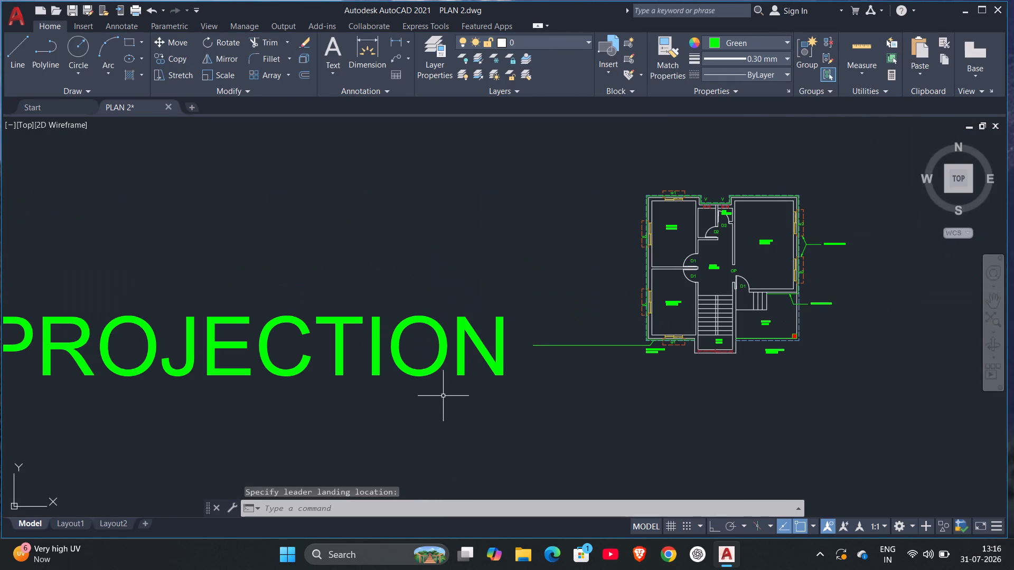
click(662, 53)
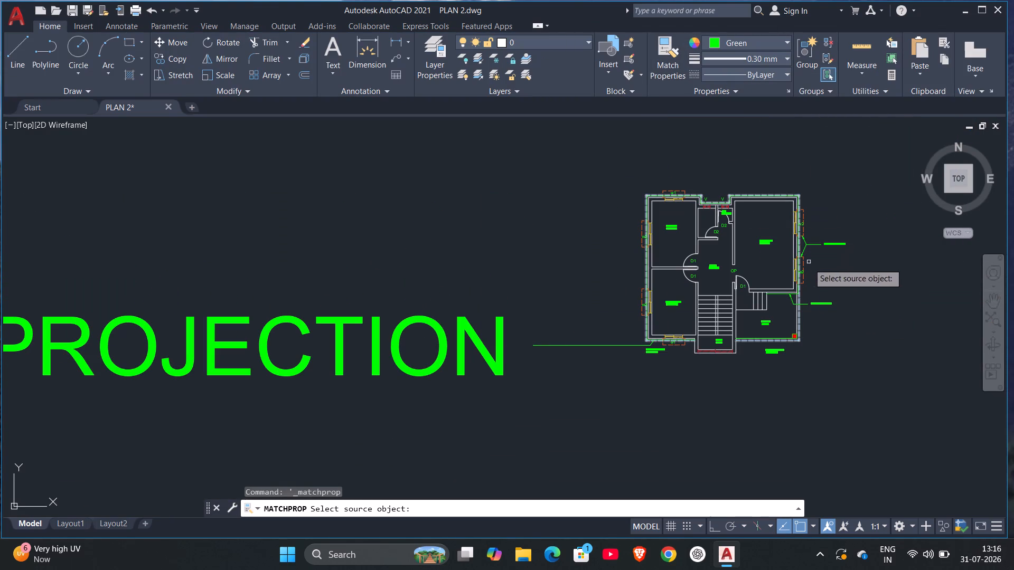
click(815, 304)
click(476, 345)
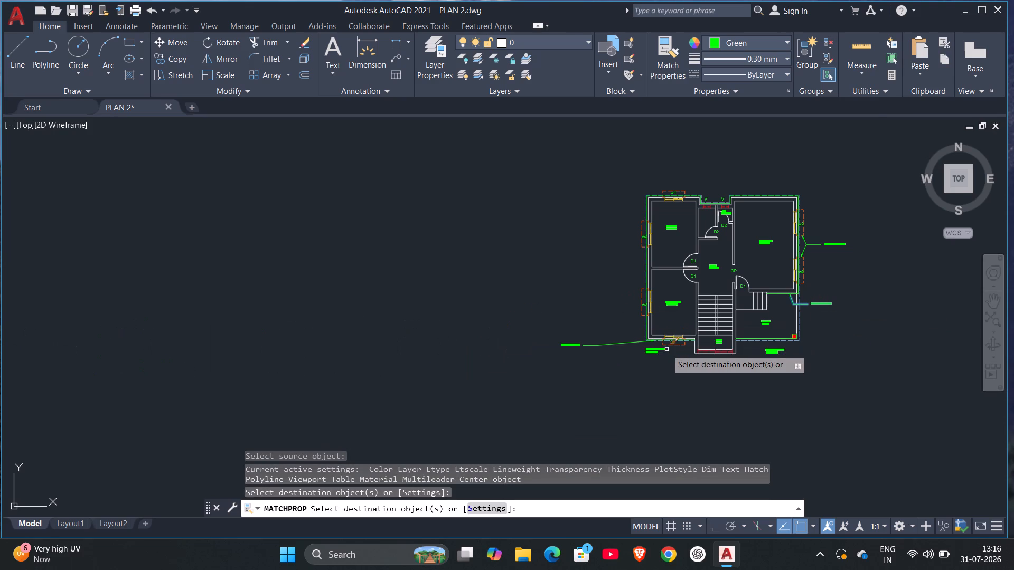
scroll(666, 349, up, 4)
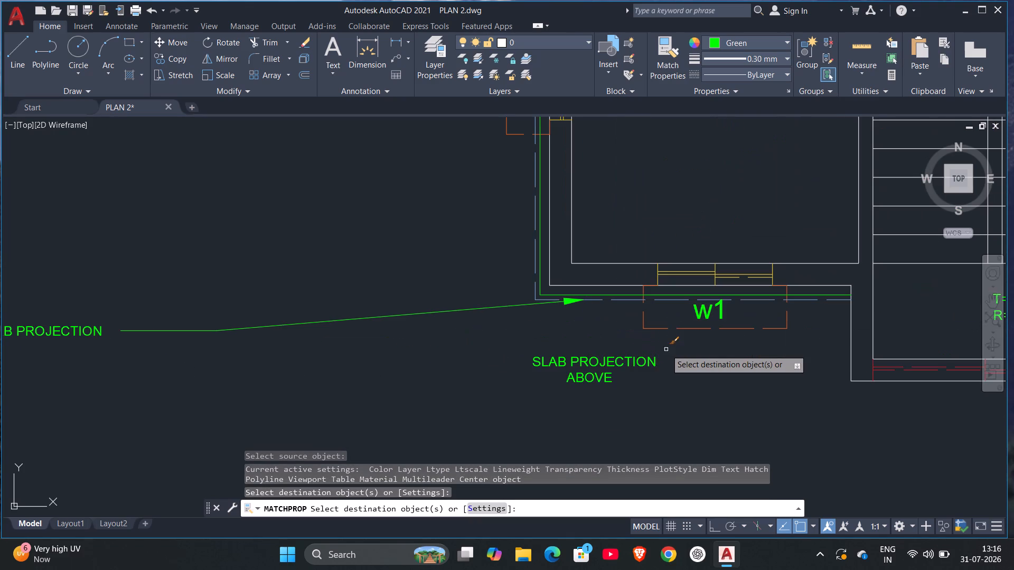
key(Escape)
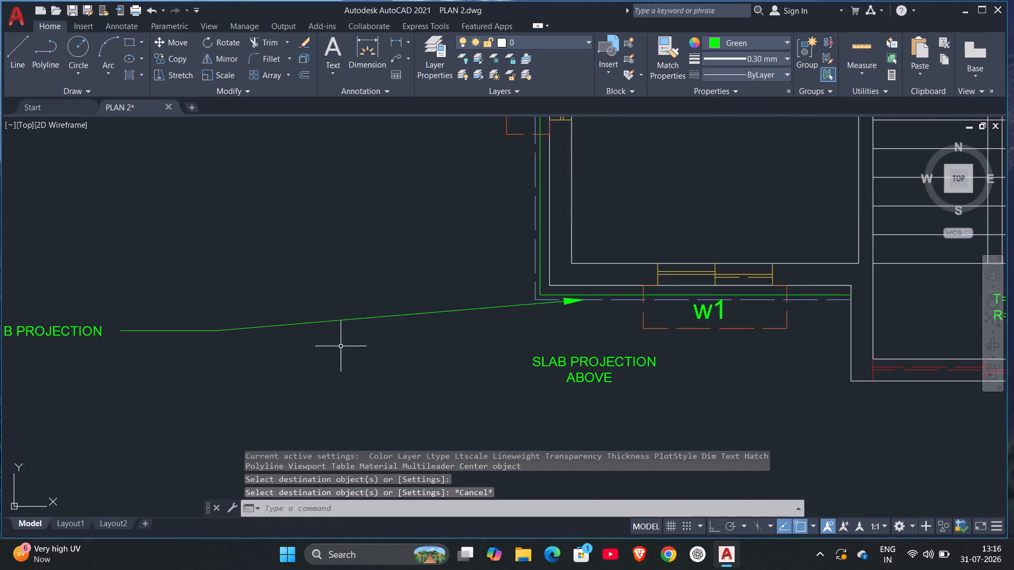
Move the elbow of the SLAB PROJECTION leader close to its arrowhead, just below the dashed slab line near the kitchen's corner.
click(193, 330)
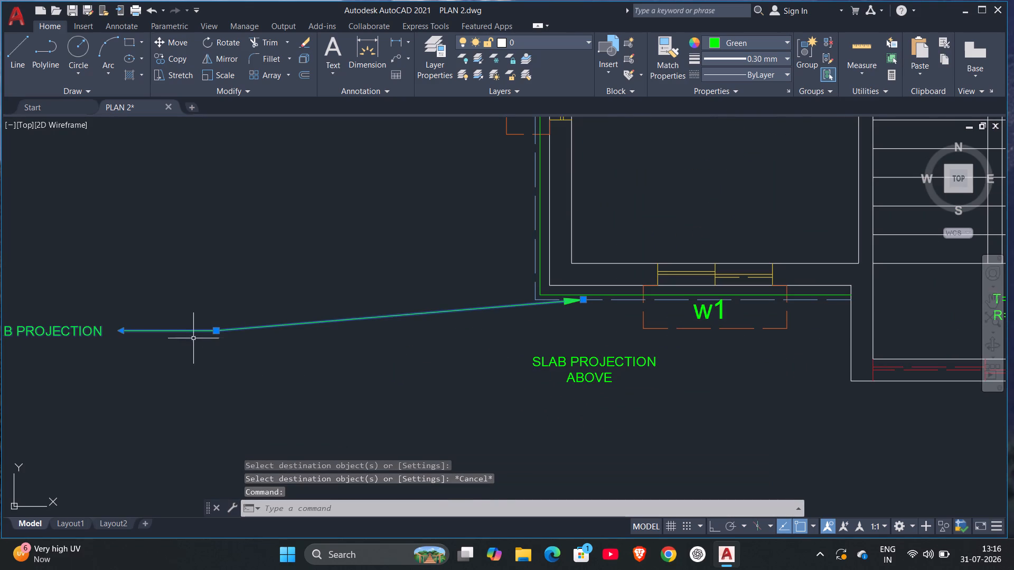
click(213, 325)
click(219, 329)
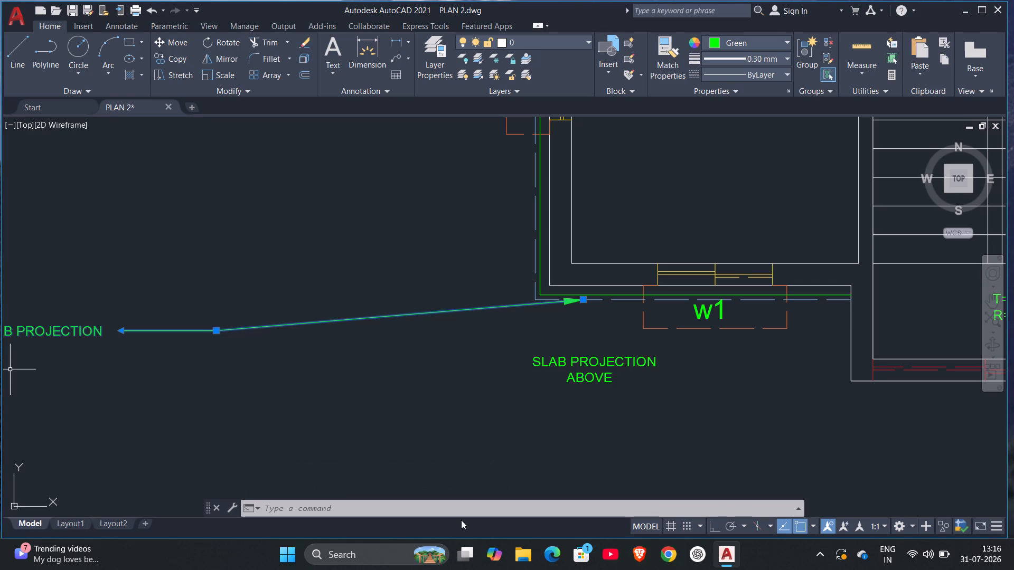
click(216, 332)
drag(216, 332, 251, 338)
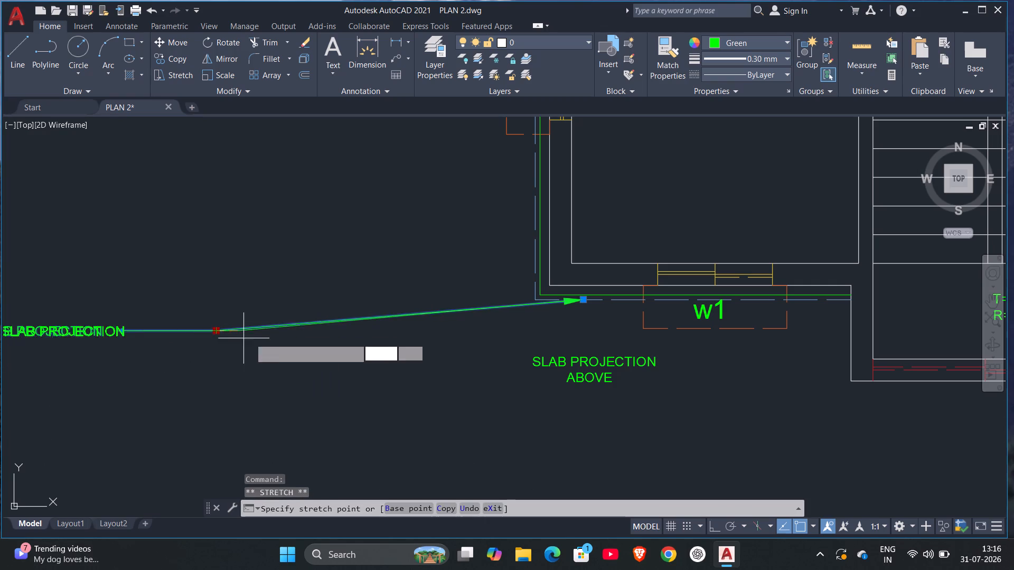
drag(251, 338, 554, 326)
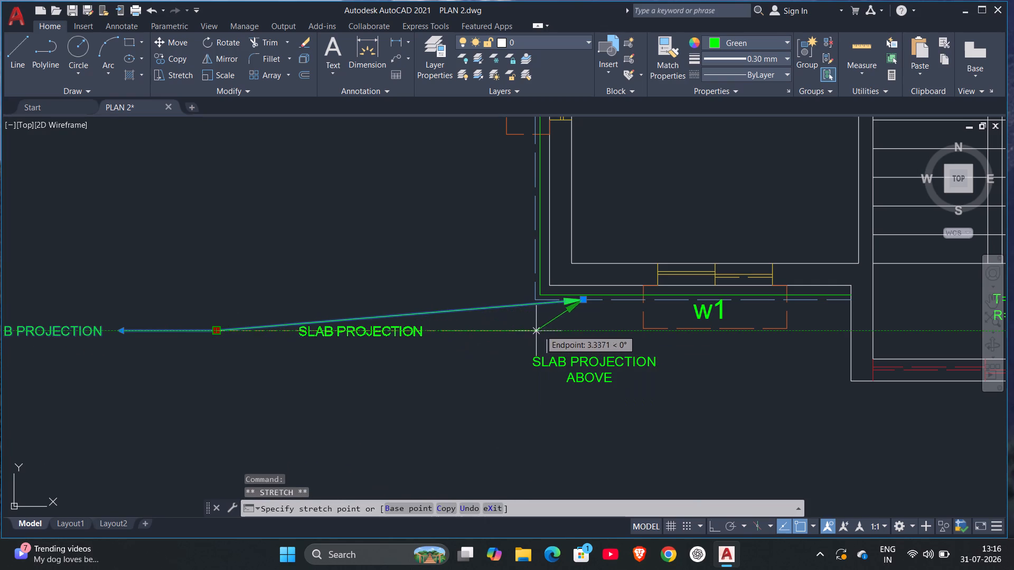
drag(554, 326, 556, 318)
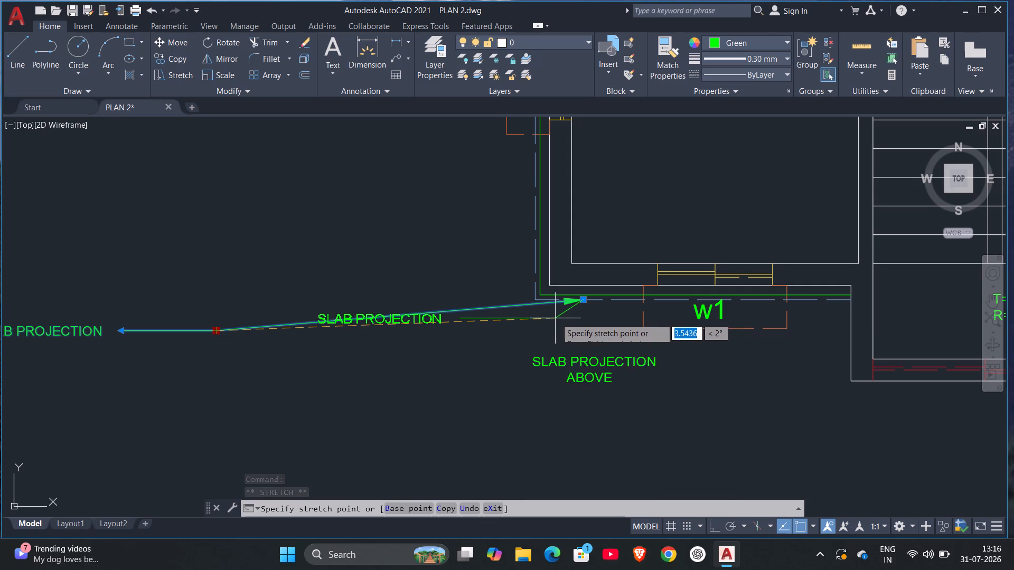
drag(556, 318, 569, 325)
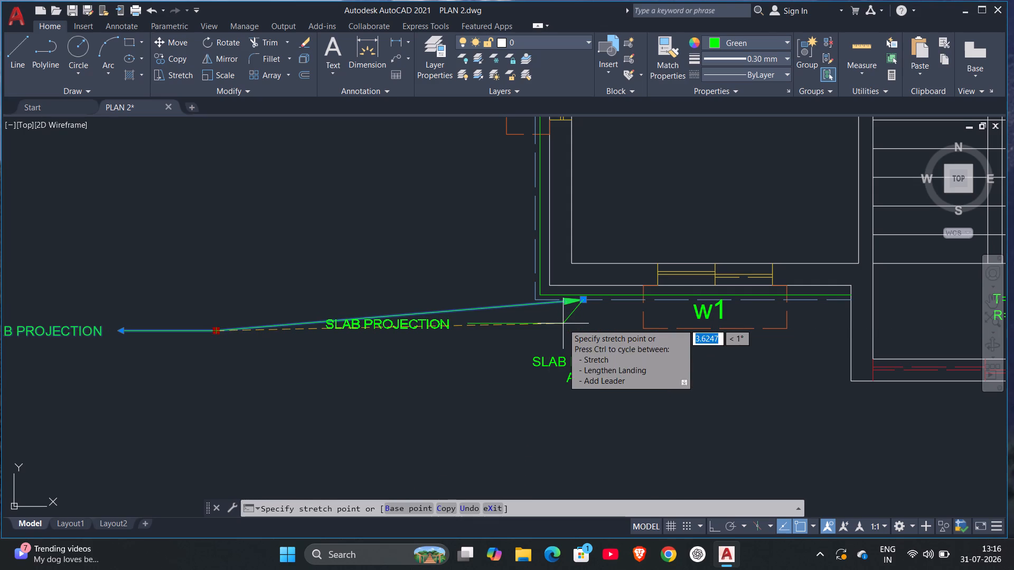
click(563, 324)
Shorten the landing of the SLAB PROJECTION leader so its text sits nearer the elbow, and deselect it.
click(467, 324)
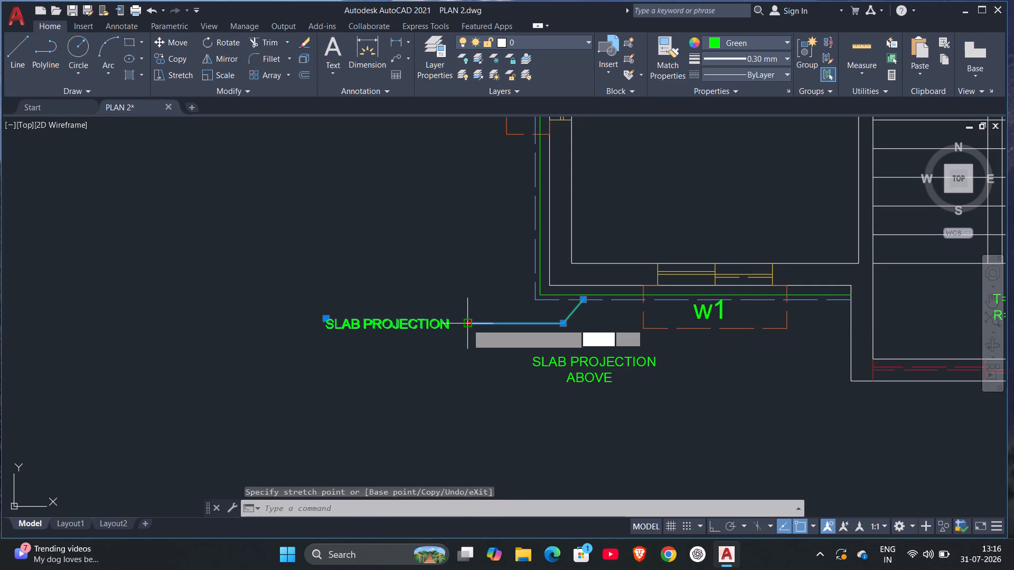
click(531, 330)
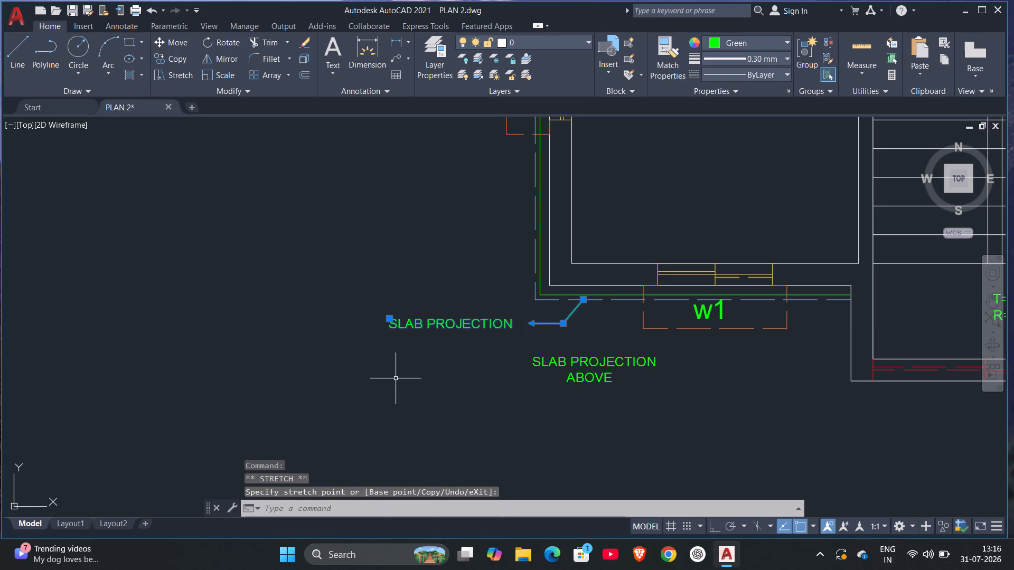
key(Escape)
Delete the loose SLAB PROJECTION ABOVE text below the kitchen room.
click(586, 361)
key(Delete)
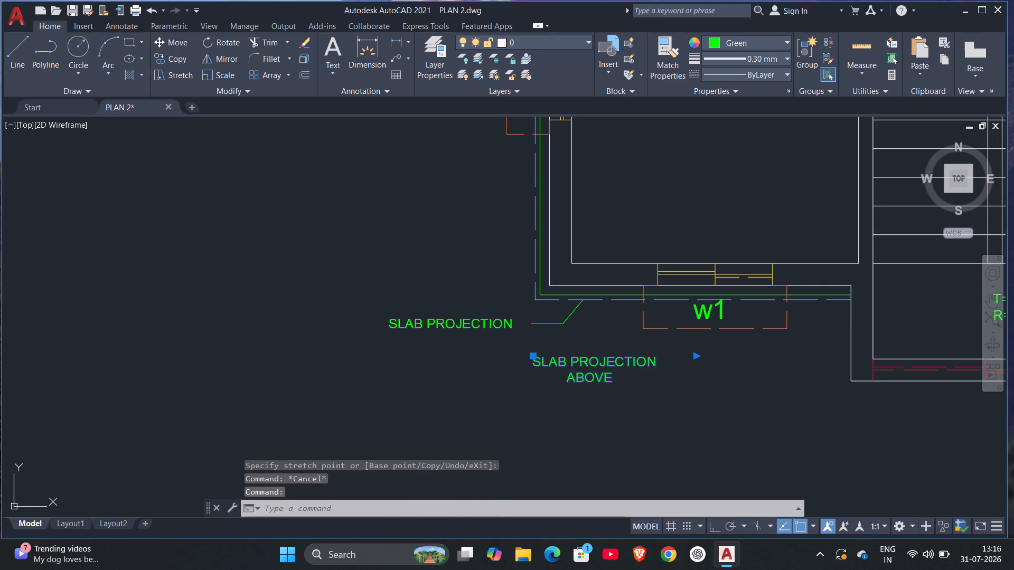
Delete the loose SLAB PROJECTION ABOVE text below the parking.
scroll(690, 358, down, 3)
middle_drag(716, 348, 537, 386)
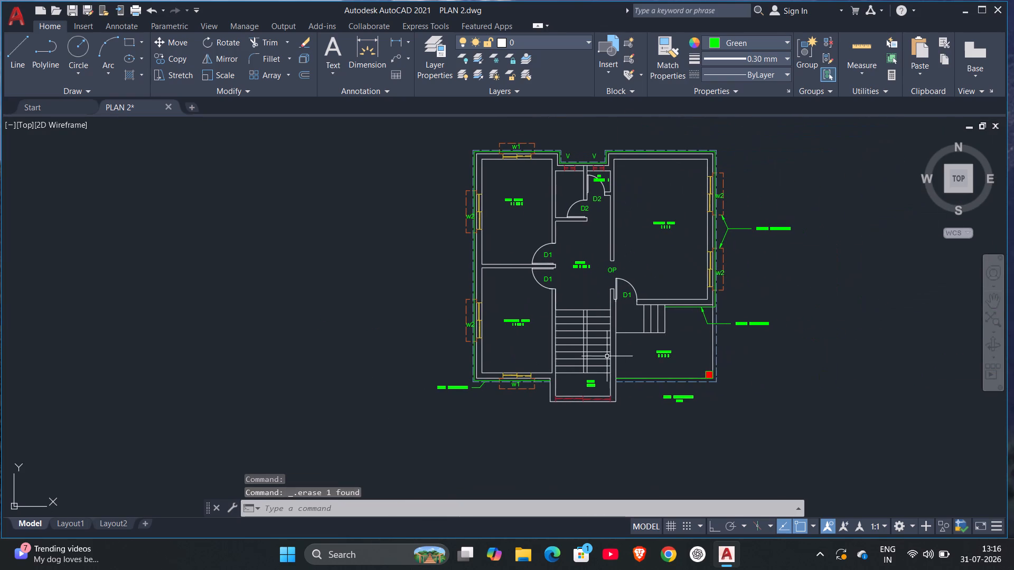
scroll(660, 448, up, 3)
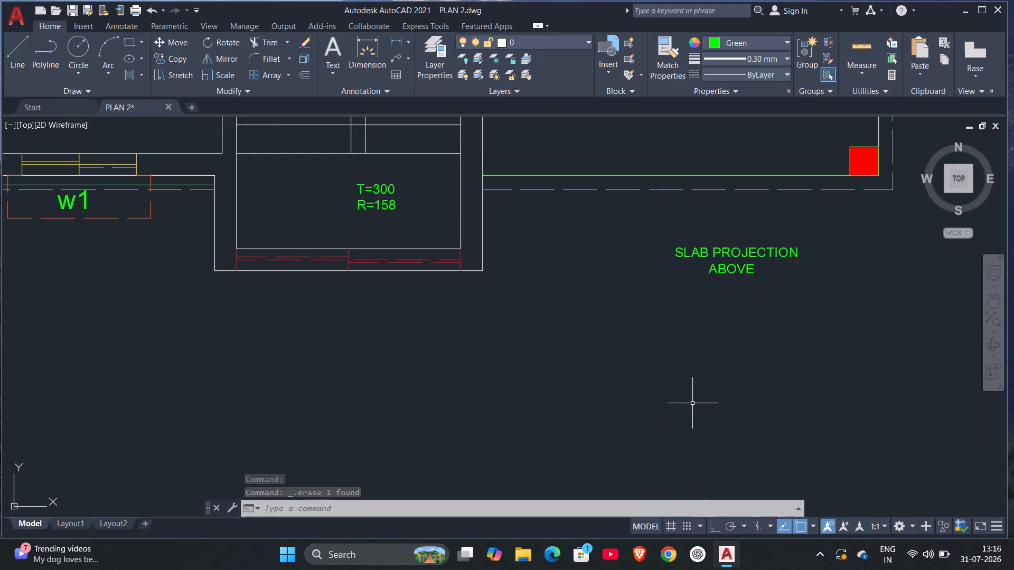
scroll(699, 407, down, 1)
click(716, 310)
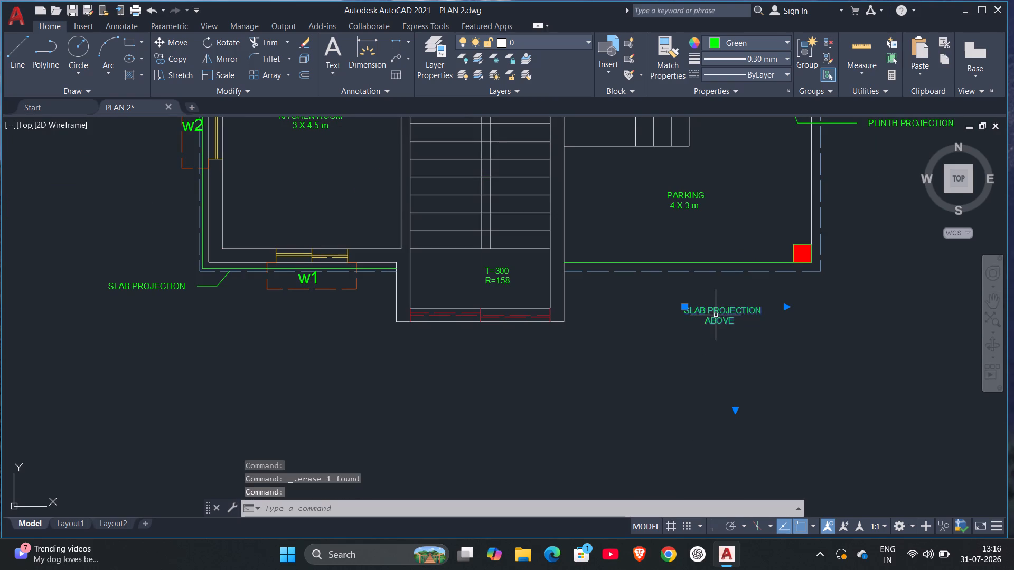
key(Delete)
Copy the SLAB PROJECTION leader to below the parking, with its tip at the dashed slab line near the red column.
click(157, 286)
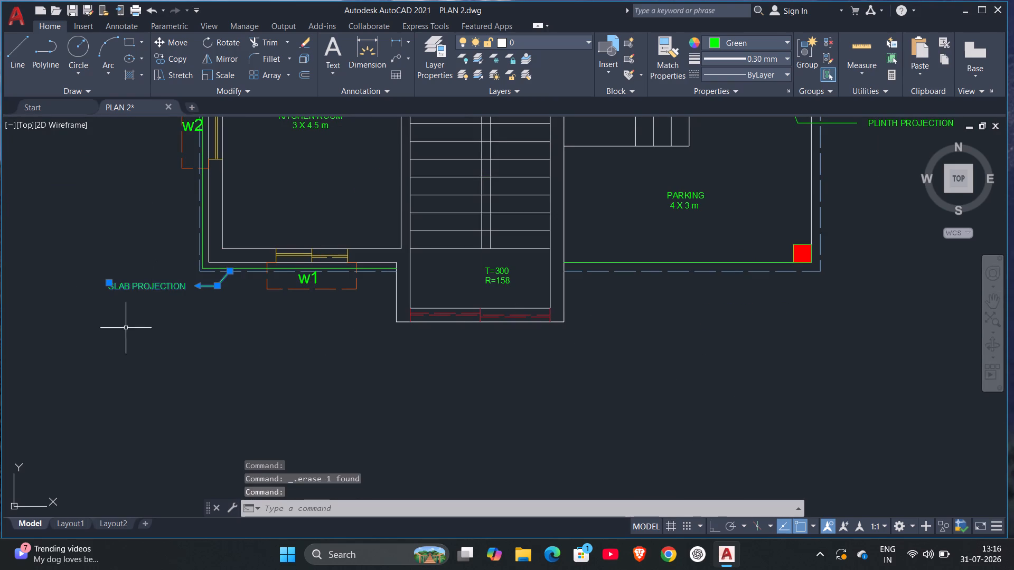
key(c)
key(o)
key(Return)
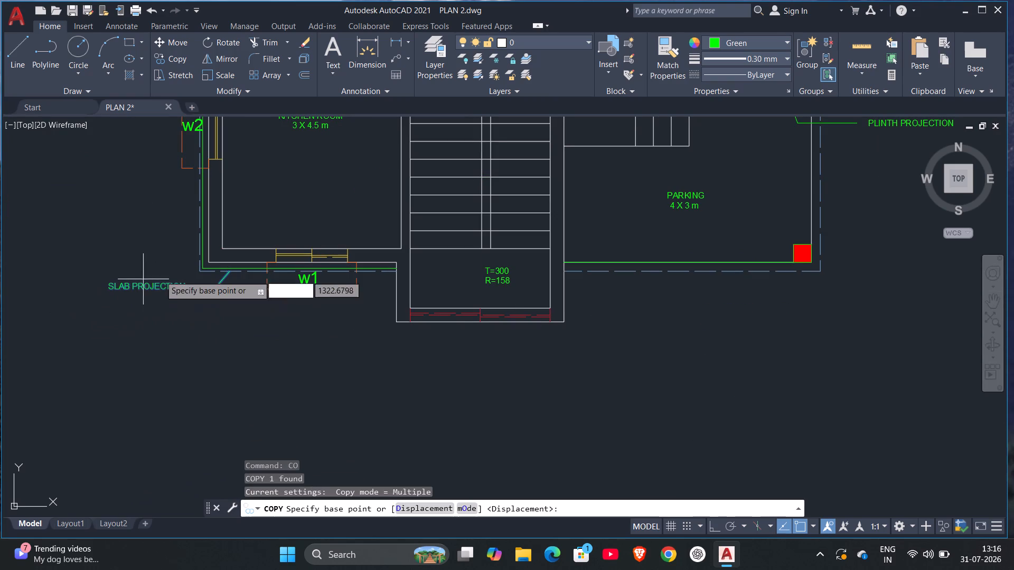
click(168, 286)
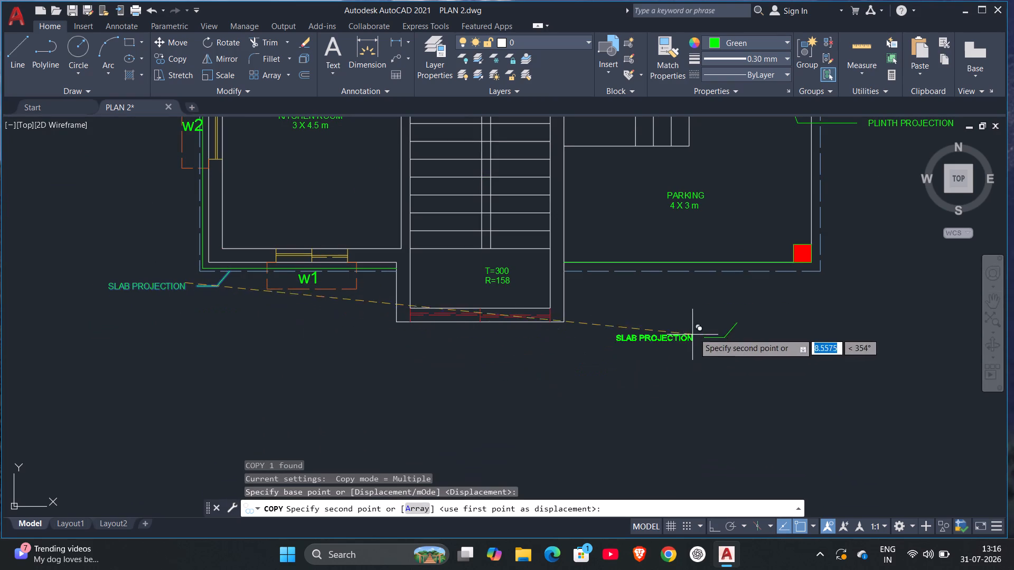
click(739, 285)
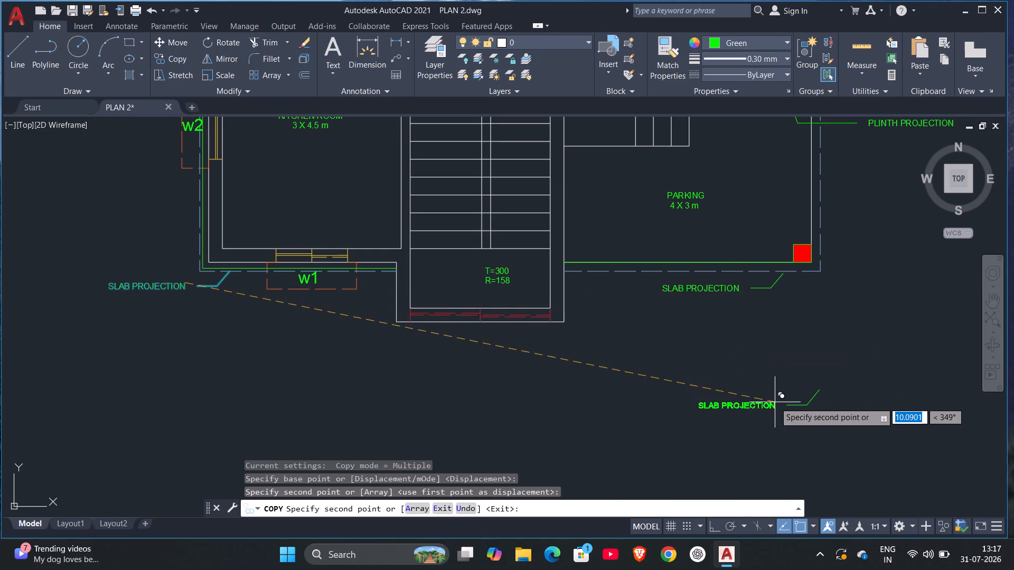
key(Escape)
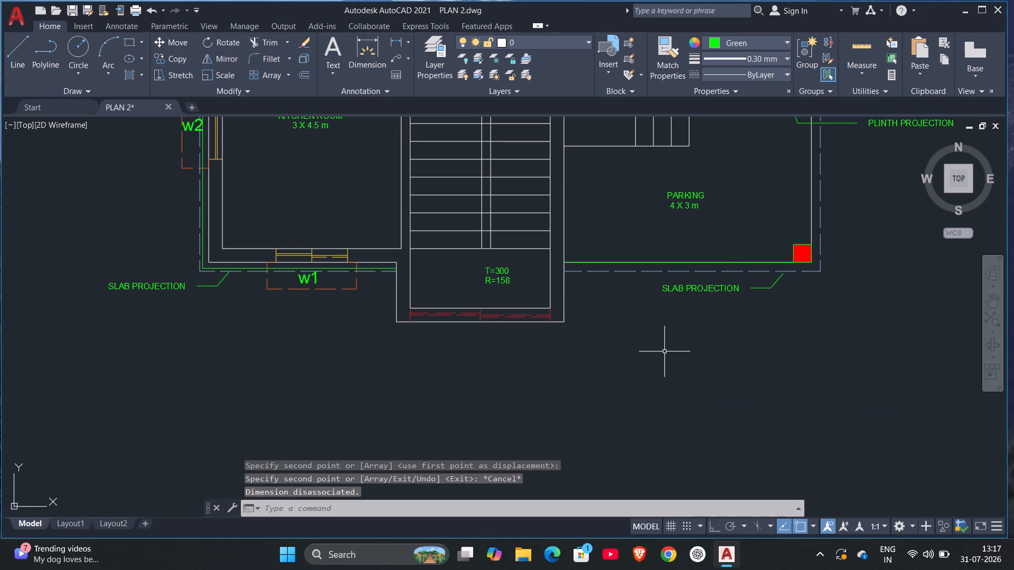
Change the colour of the green plinth projection outline around the house to red 205,32,39.
scroll(662, 353, down, 2)
middle_drag(662, 368, 647, 426)
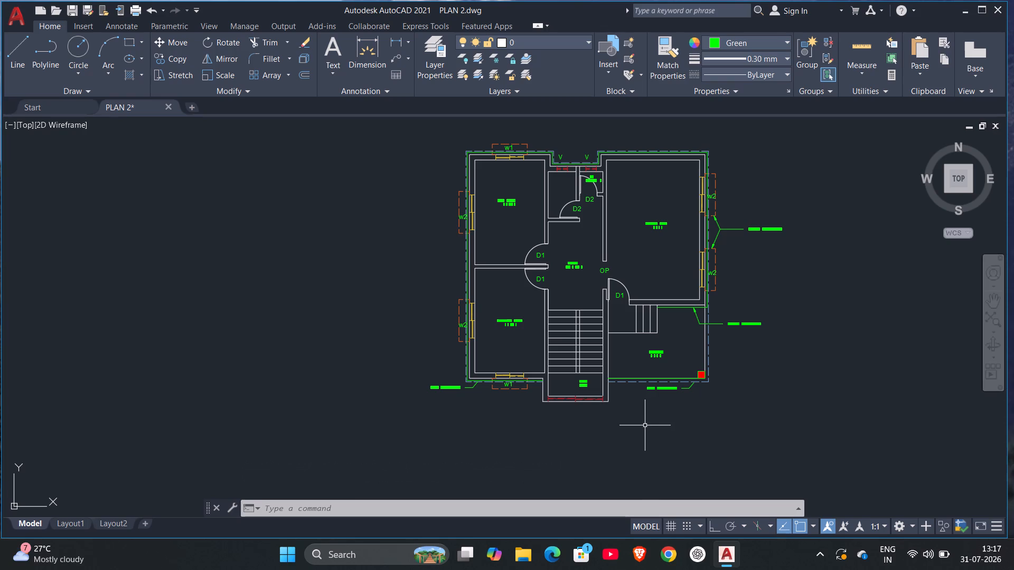
scroll(203, 344, up, 2)
scroll(620, 406, down, 1)
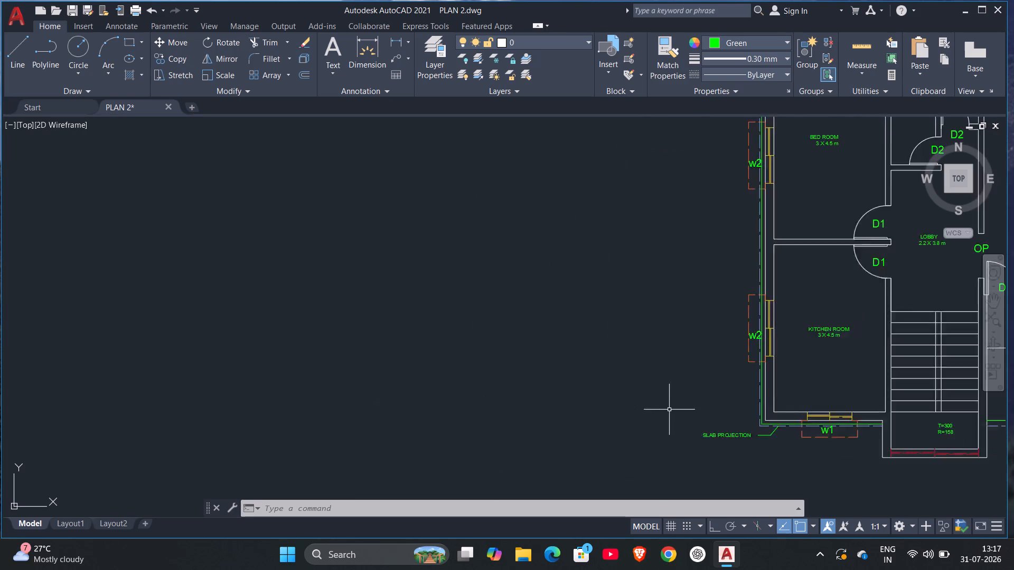
scroll(669, 410, down, 1)
middle_drag(674, 404, 438, 356)
scroll(440, 350, up, 1)
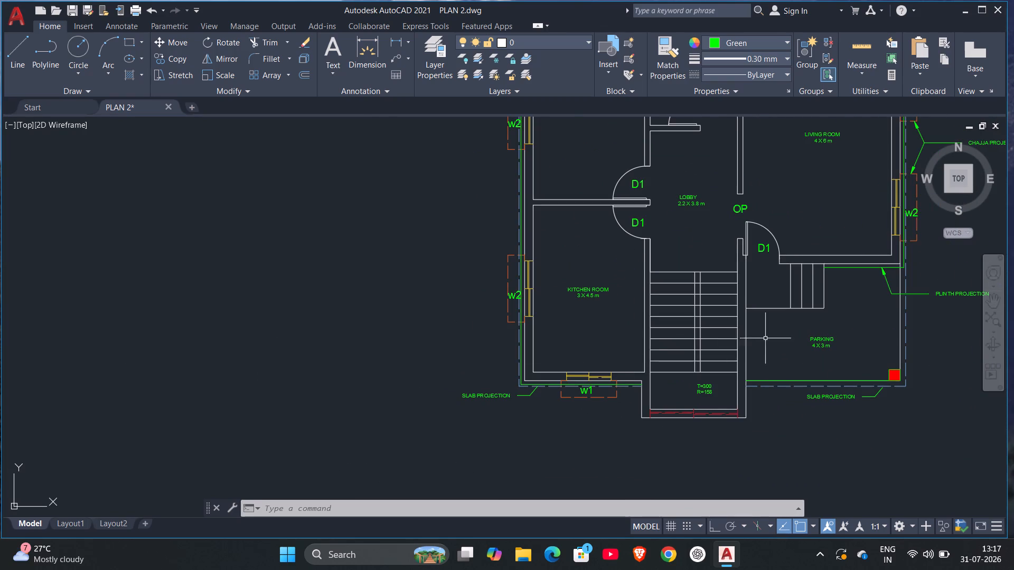
scroll(764, 335, up, 1)
middle_drag(746, 330, 515, 349)
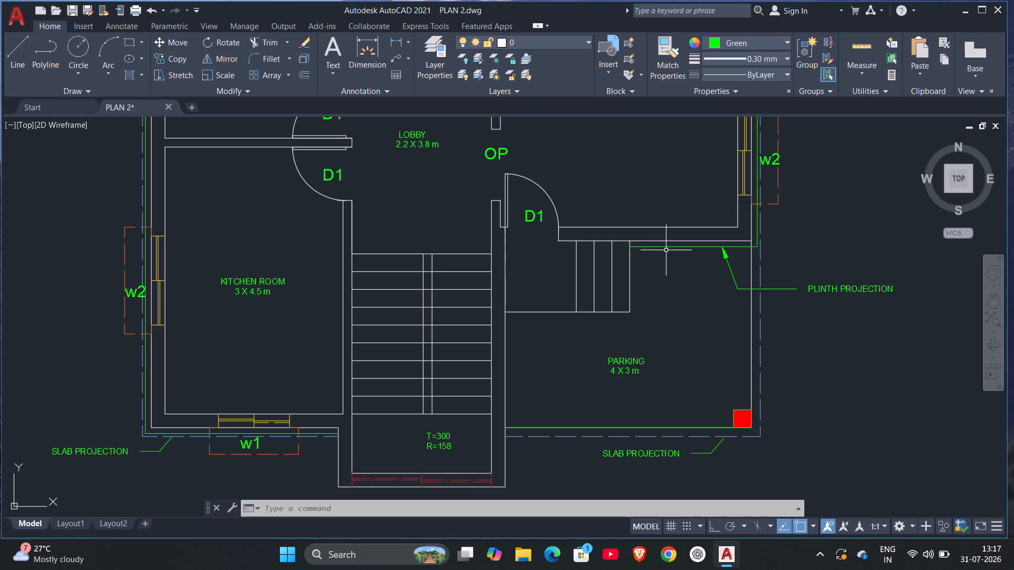
click(666, 246)
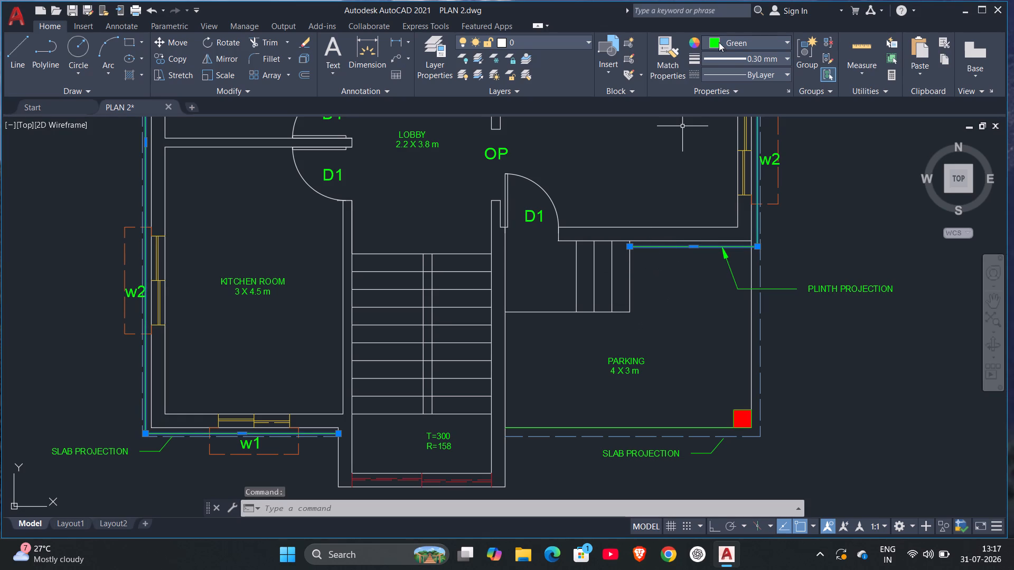
click(713, 37)
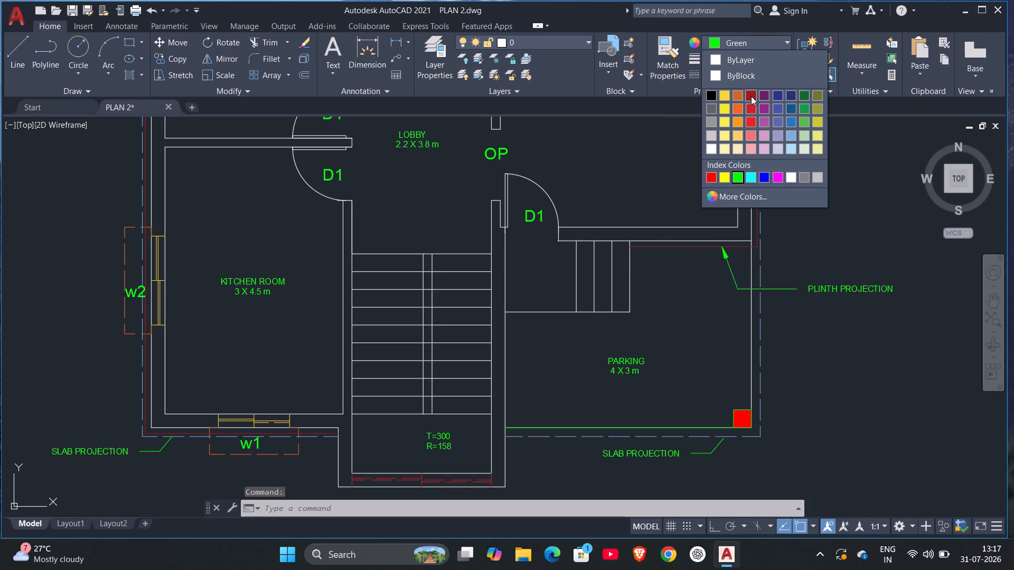
click(749, 106)
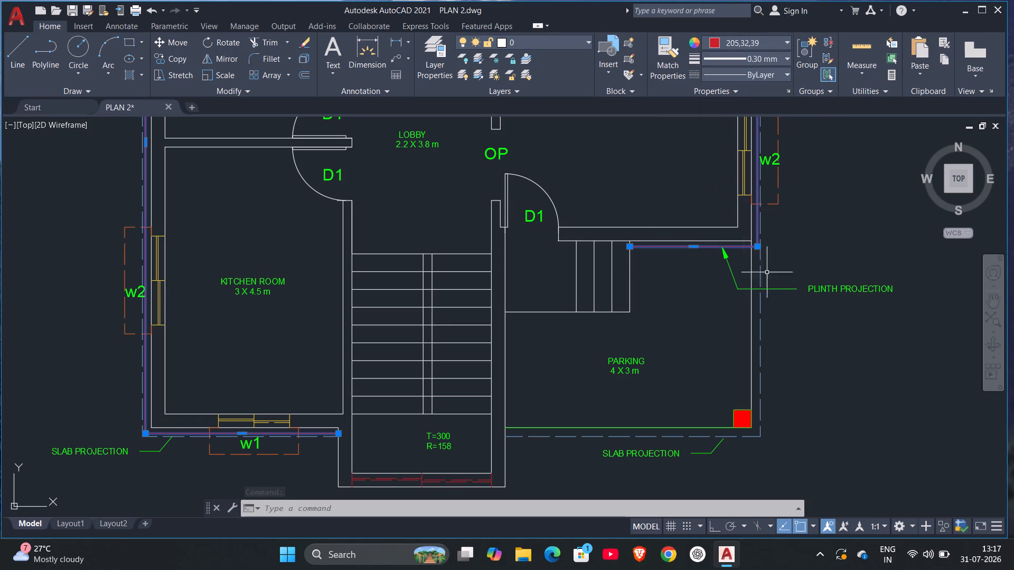
click(835, 241)
key(Escape)
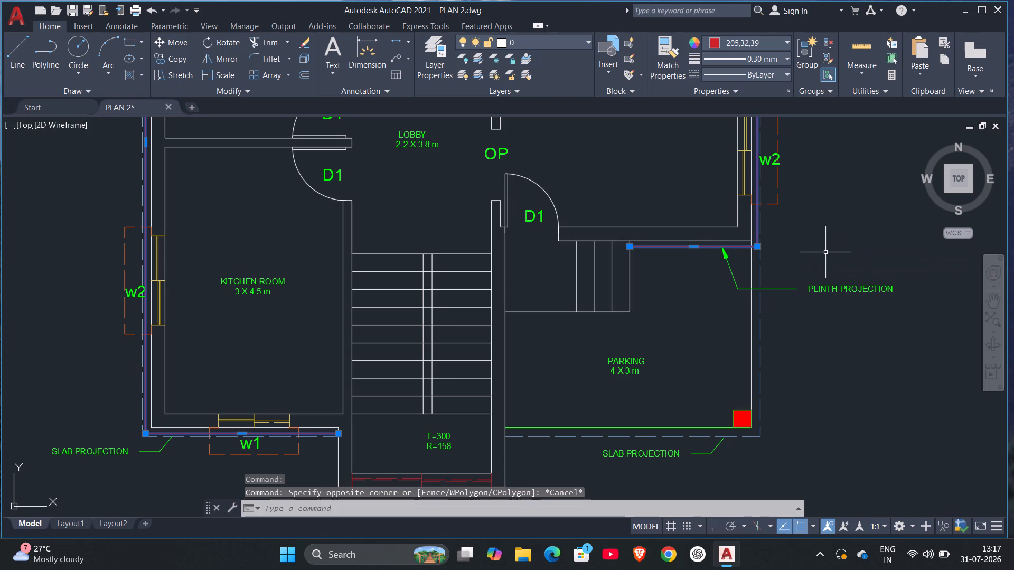
key(Escape)
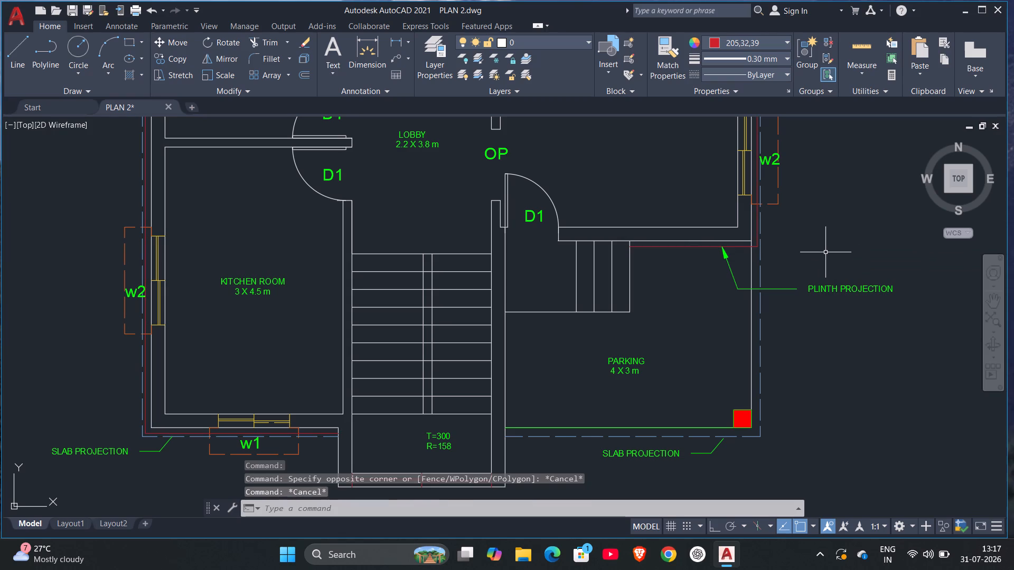
Change the D1, D2, OP, V and w1 labels and the w2 labels beside the bedroom and kitchen to magenta.
scroll(822, 248, down, 3)
middle_drag(821, 248, 787, 267)
scroll(788, 267, up, 1)
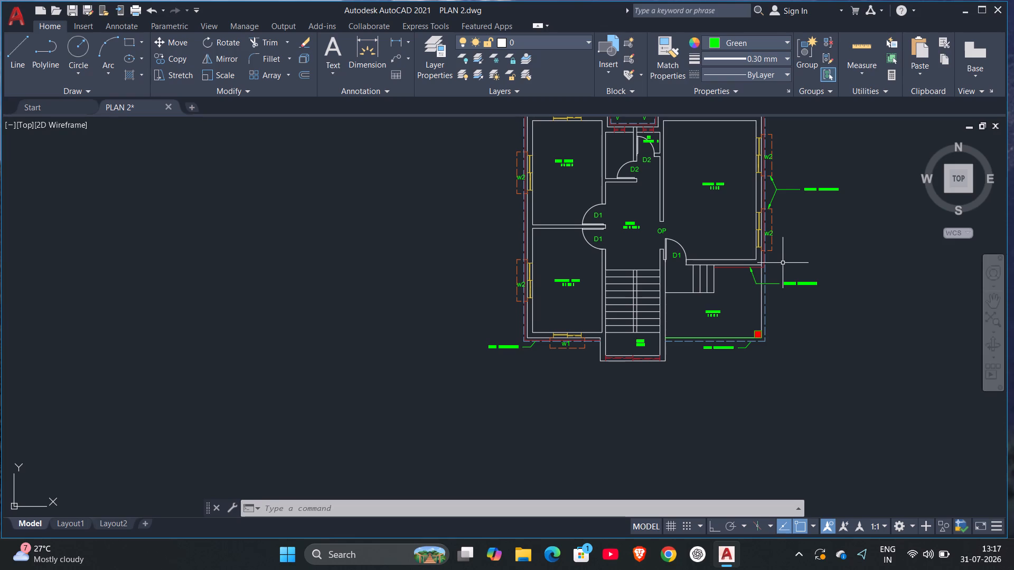
scroll(781, 268, up, 2)
middle_drag(801, 305, 858, 325)
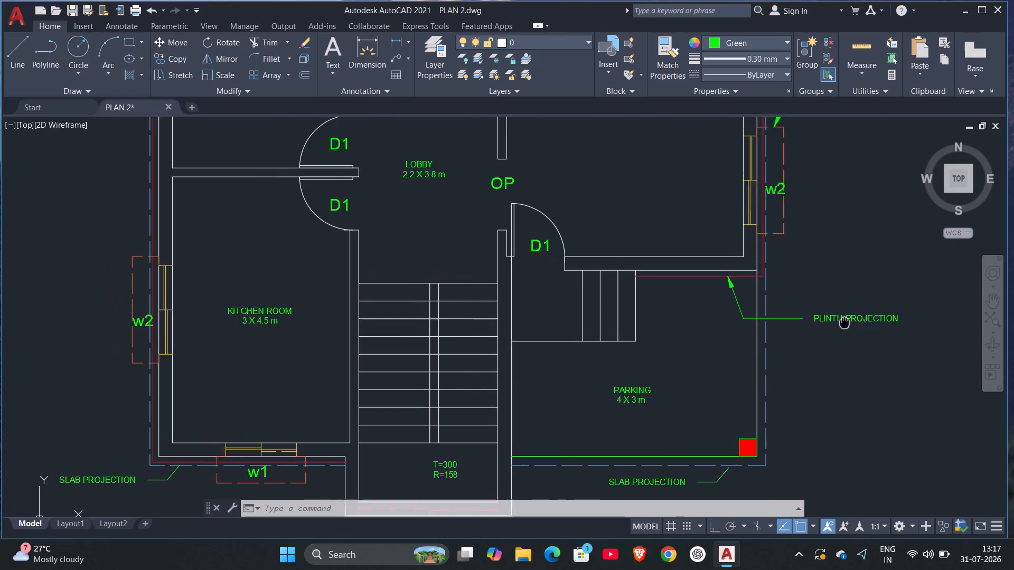
middle_drag(858, 325, 970, 365)
scroll(970, 365, down, 2)
scroll(863, 348, up, 1)
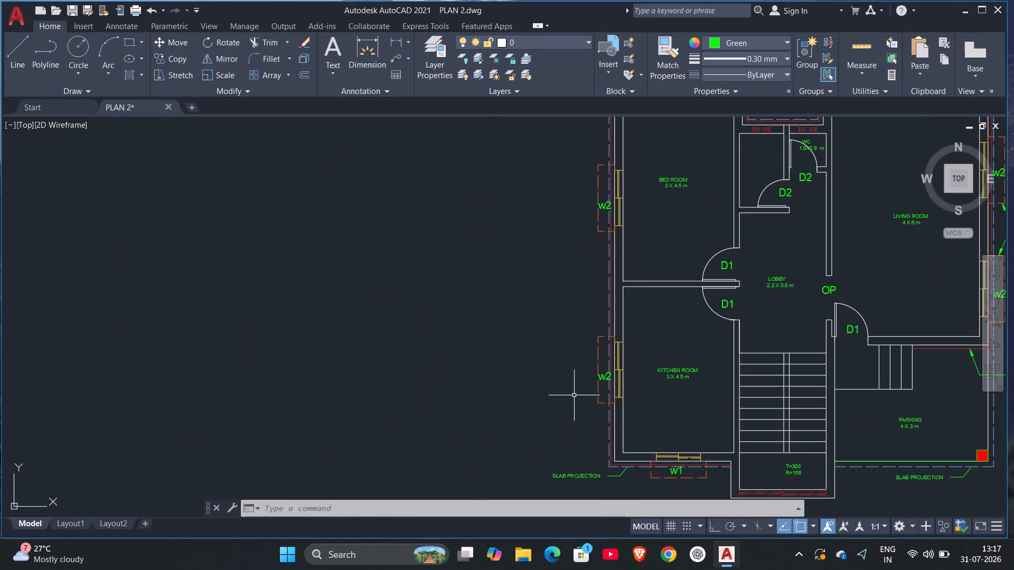
click(608, 376)
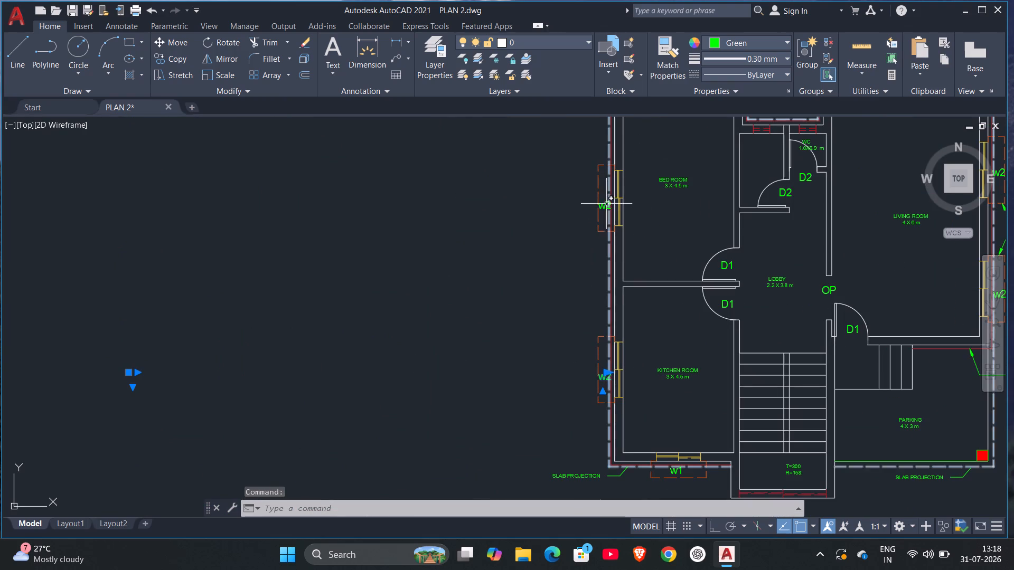
click(606, 205)
middle_drag(645, 210, 639, 226)
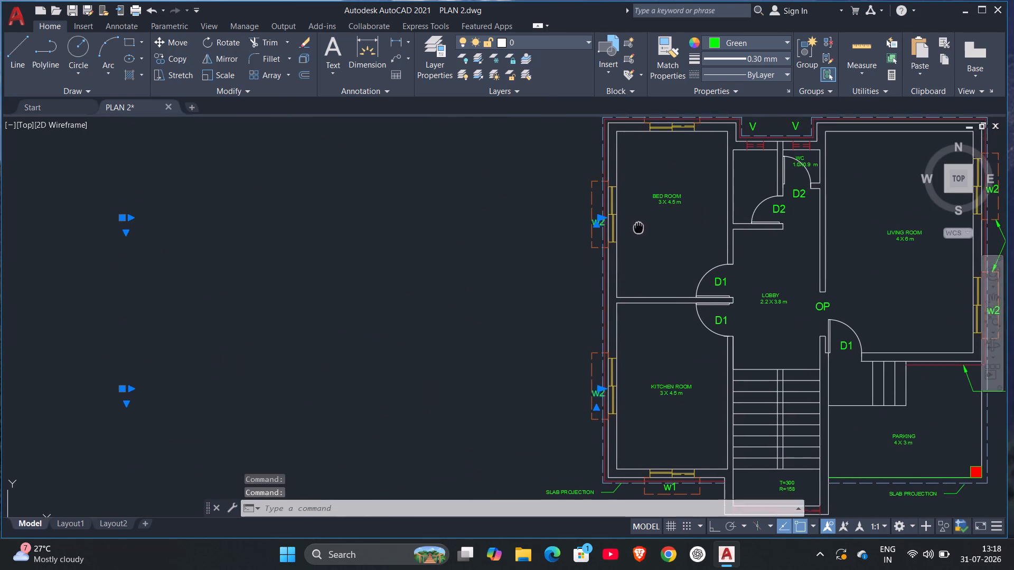
middle_drag(639, 226, 639, 232)
scroll(639, 232, up, 1)
click(776, 324)
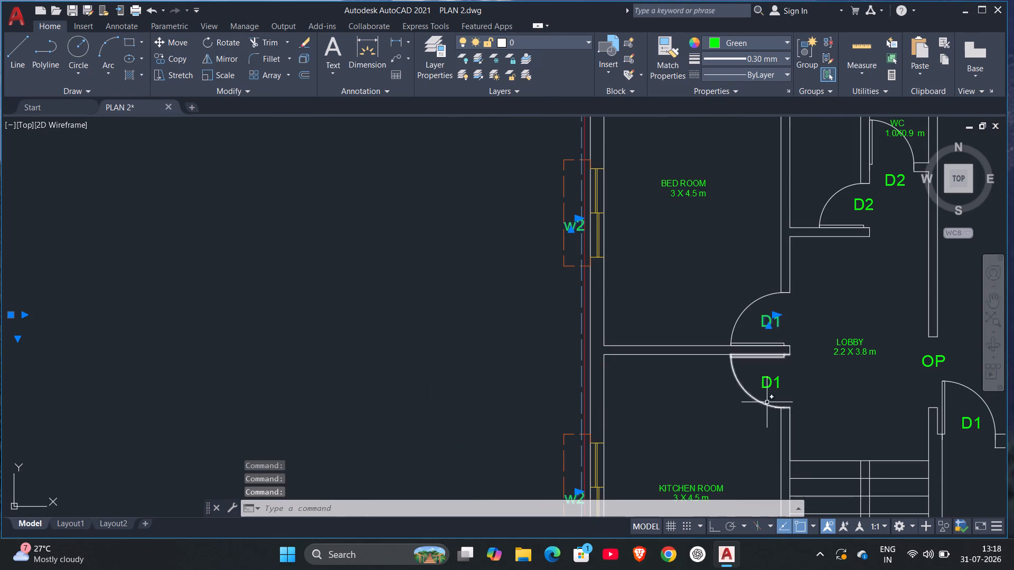
drag(767, 384, 773, 386)
click(944, 358)
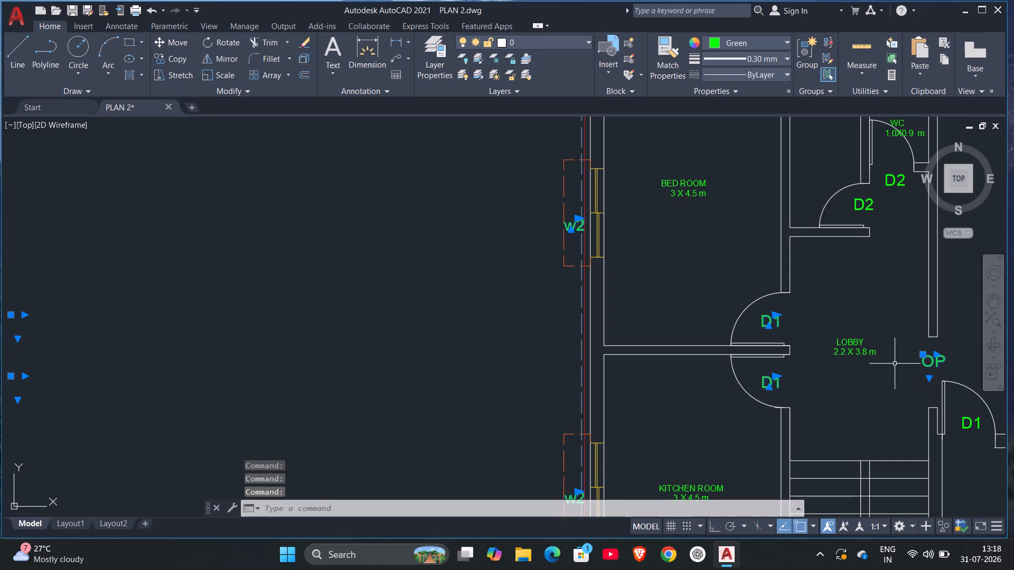
middle_drag(734, 214, 724, 240)
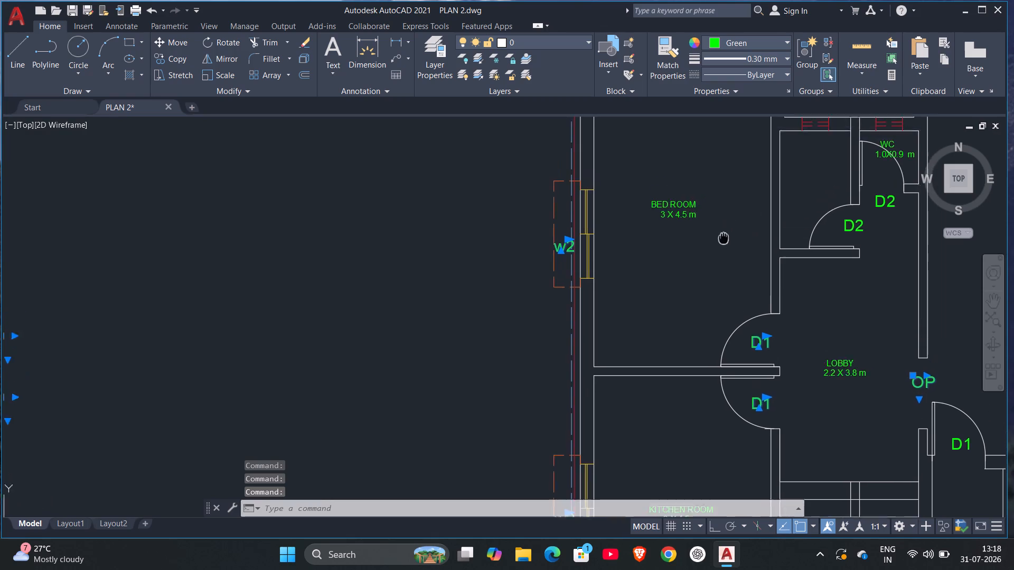
middle_drag(724, 240, 632, 395)
drag(757, 389, 762, 387)
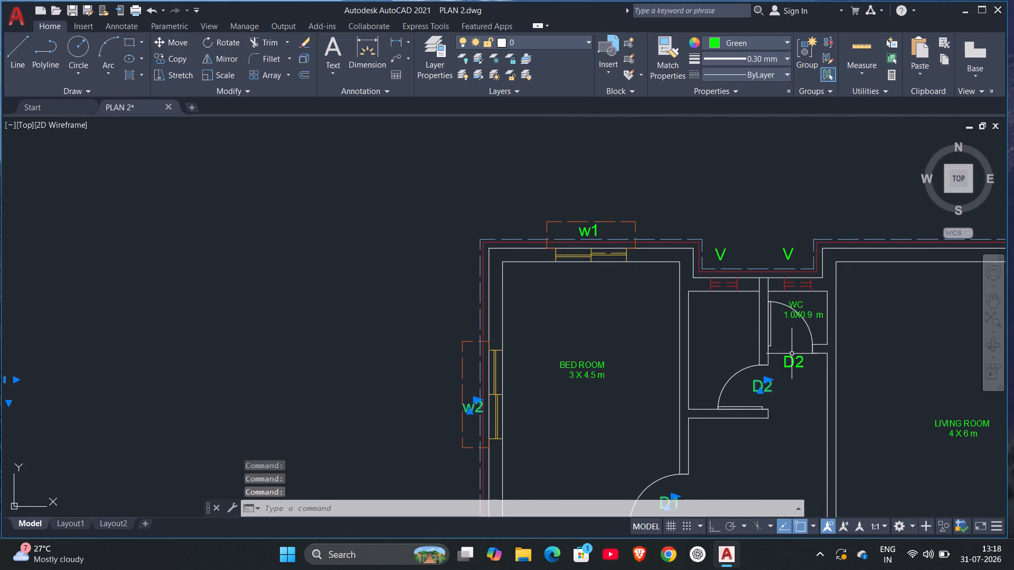
click(792, 359)
click(788, 255)
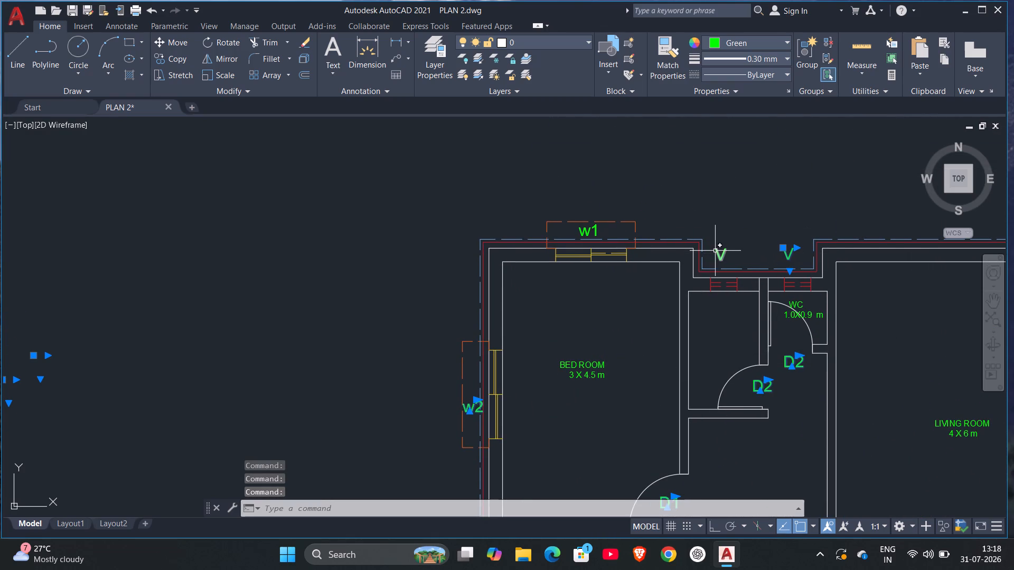
click(719, 252)
click(588, 231)
scroll(852, 394, down, 2)
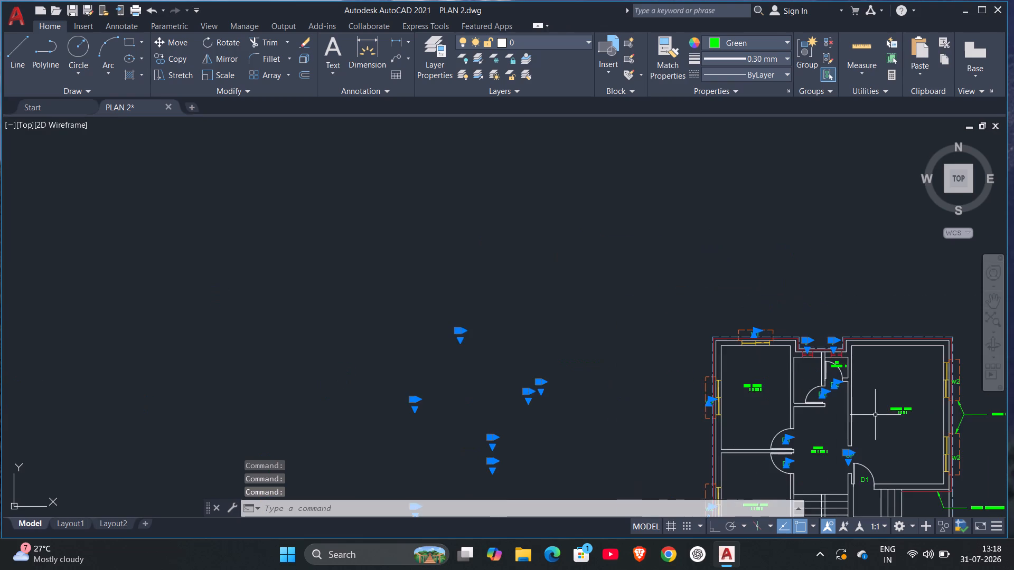
middle_drag(875, 415, 755, 288)
scroll(752, 291, up, 2)
middle_drag(749, 325, 727, 213)
click(709, 334)
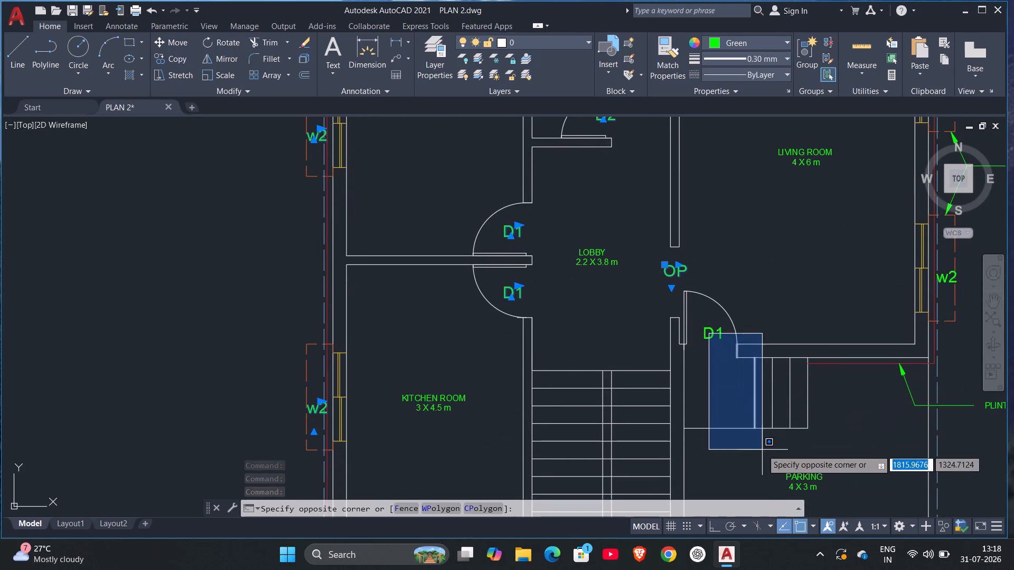
click(709, 338)
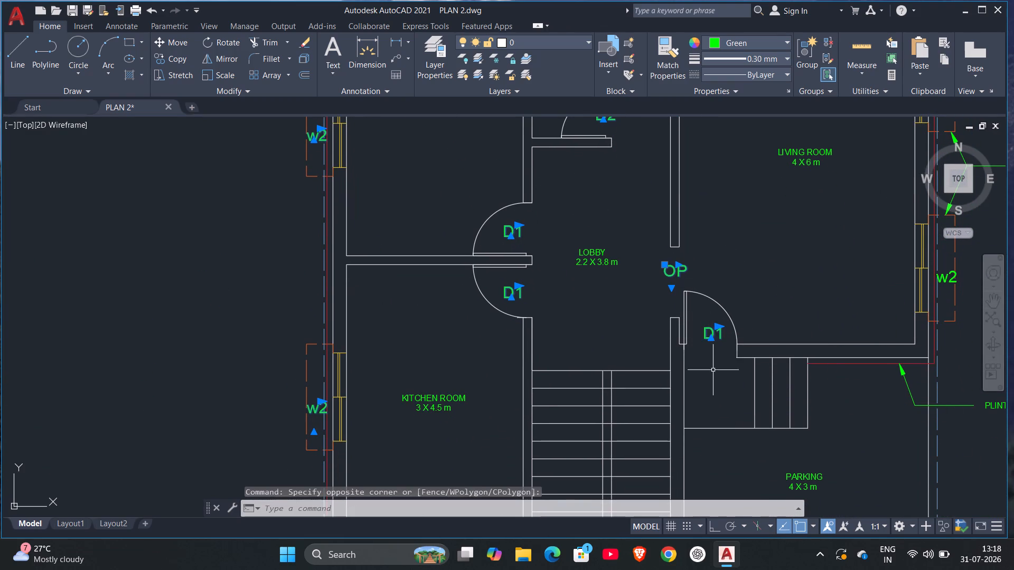
scroll(711, 413, down, 1)
middle_drag(711, 415, 708, 327)
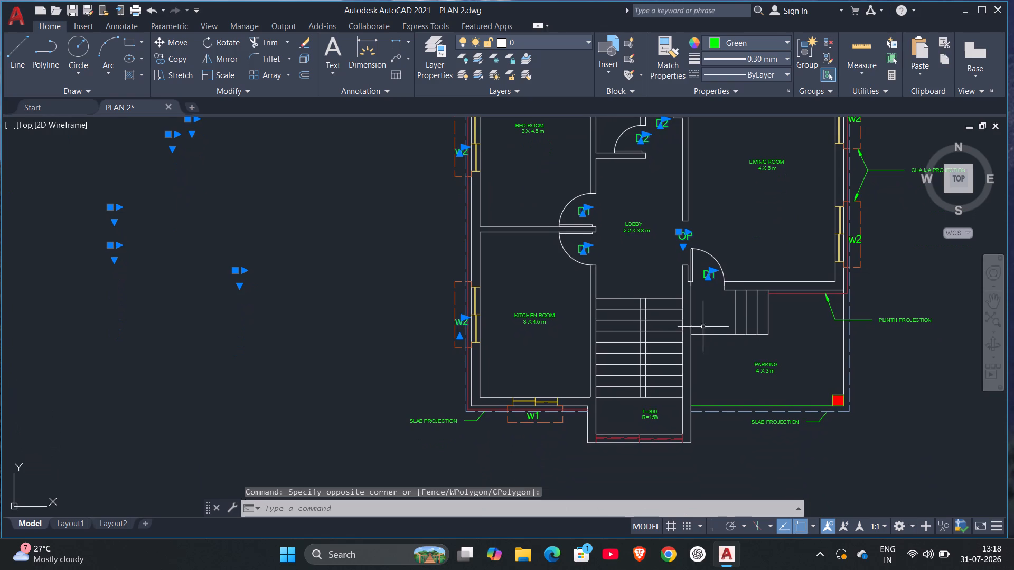
click(537, 416)
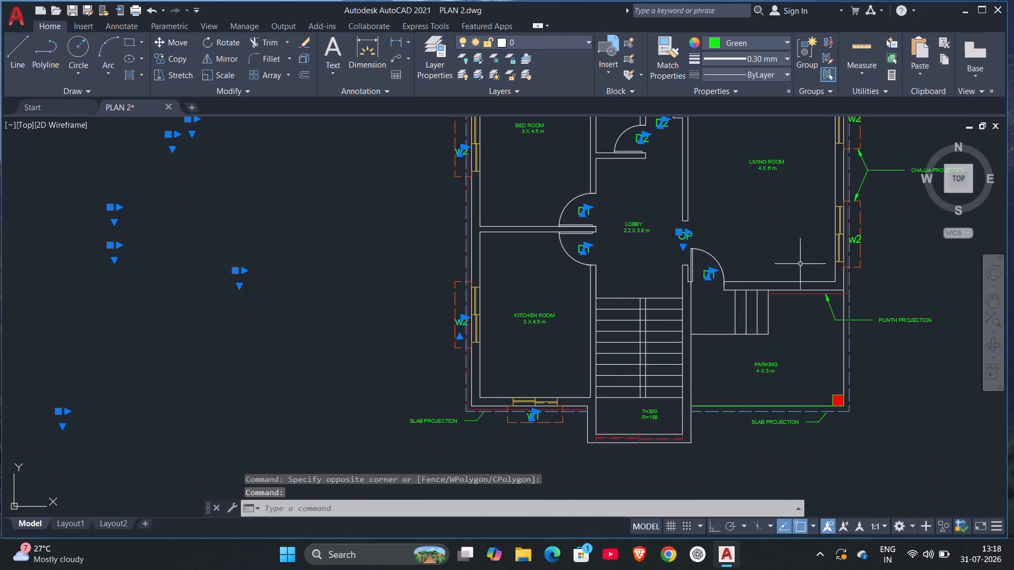
click(713, 39)
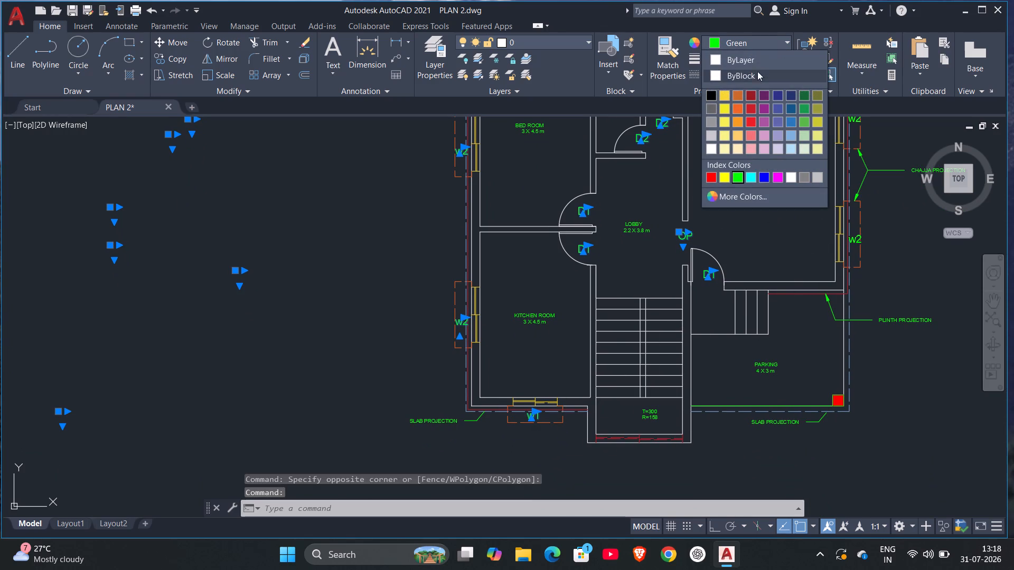
click(774, 175)
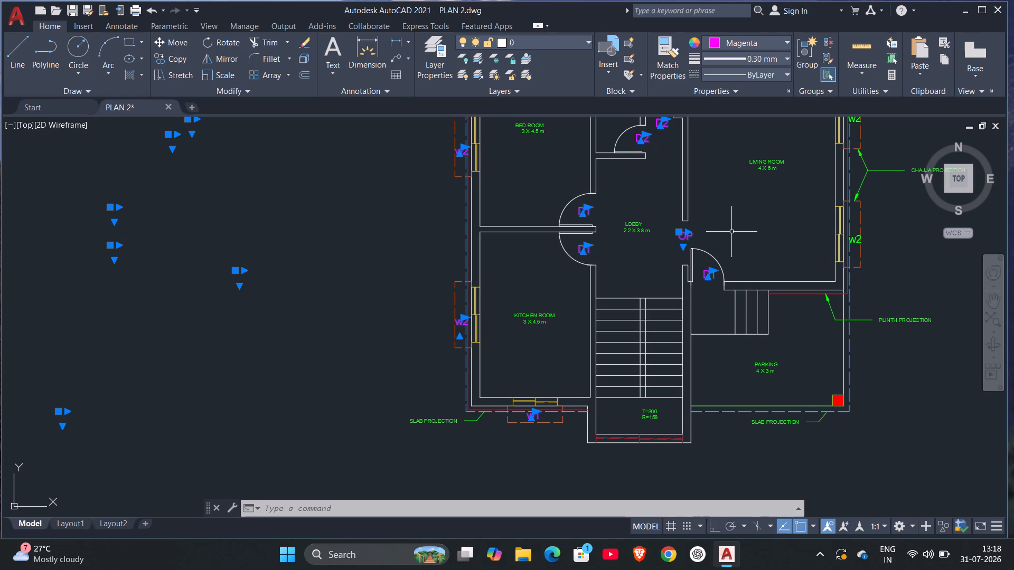
key(Escape)
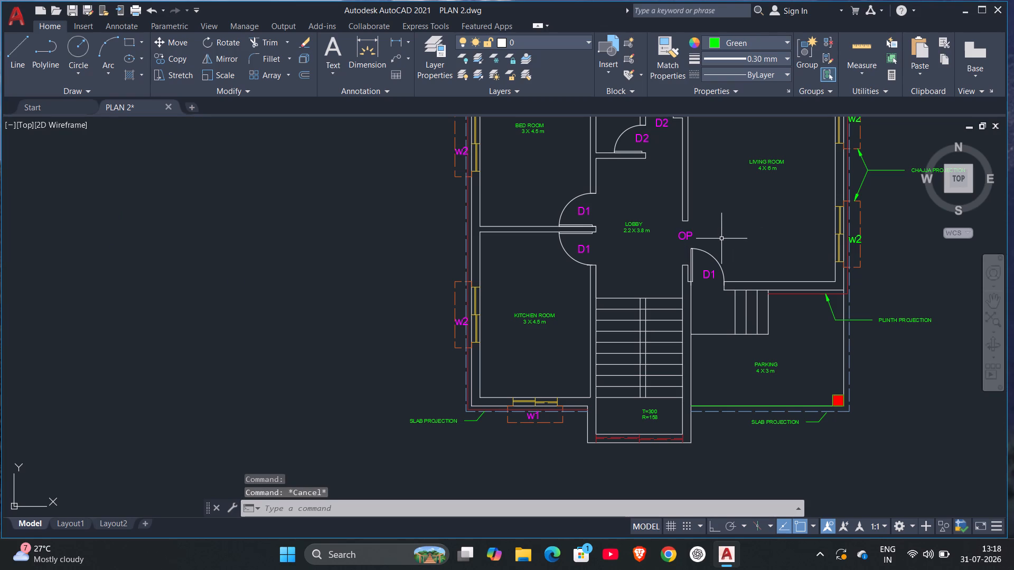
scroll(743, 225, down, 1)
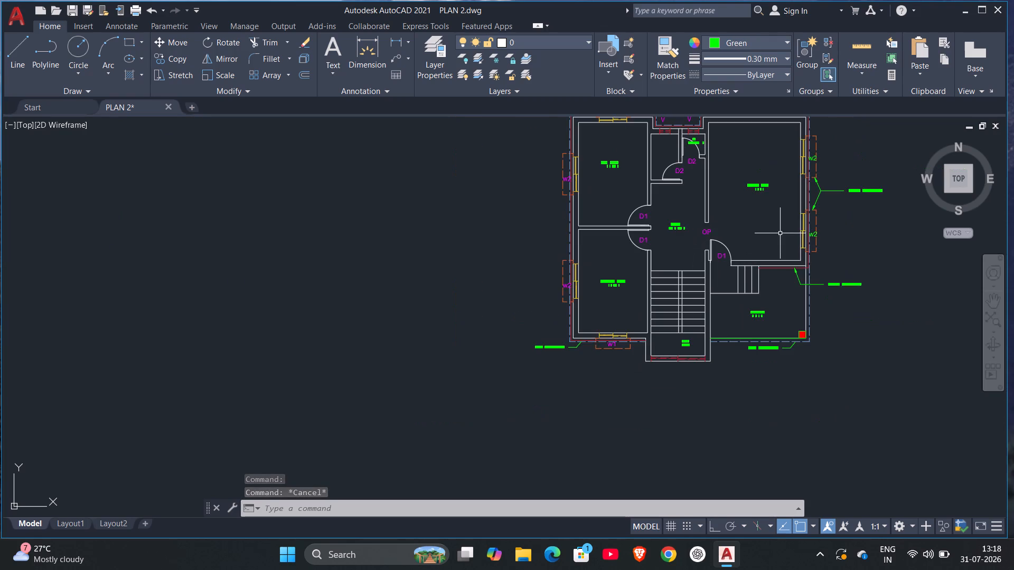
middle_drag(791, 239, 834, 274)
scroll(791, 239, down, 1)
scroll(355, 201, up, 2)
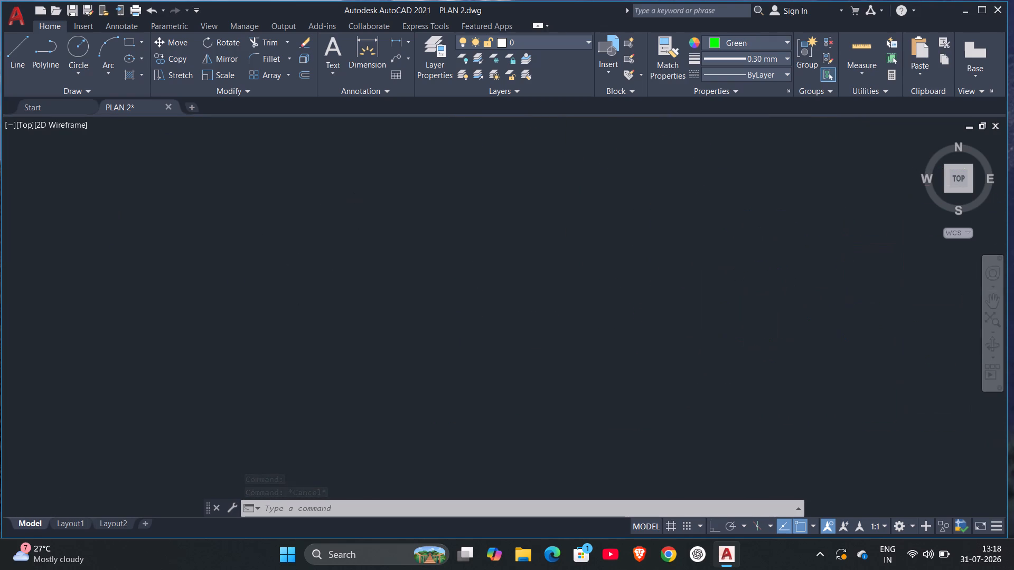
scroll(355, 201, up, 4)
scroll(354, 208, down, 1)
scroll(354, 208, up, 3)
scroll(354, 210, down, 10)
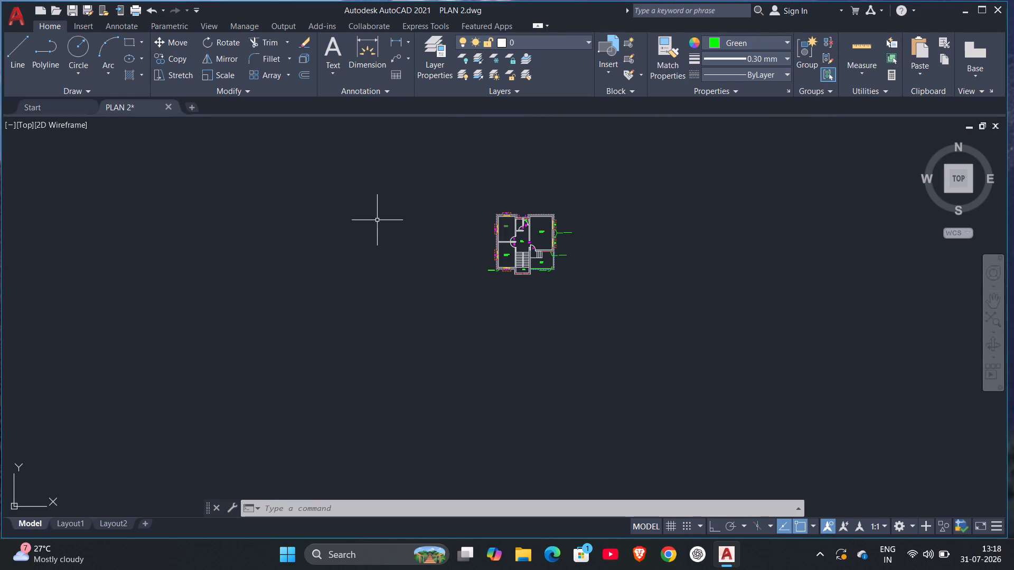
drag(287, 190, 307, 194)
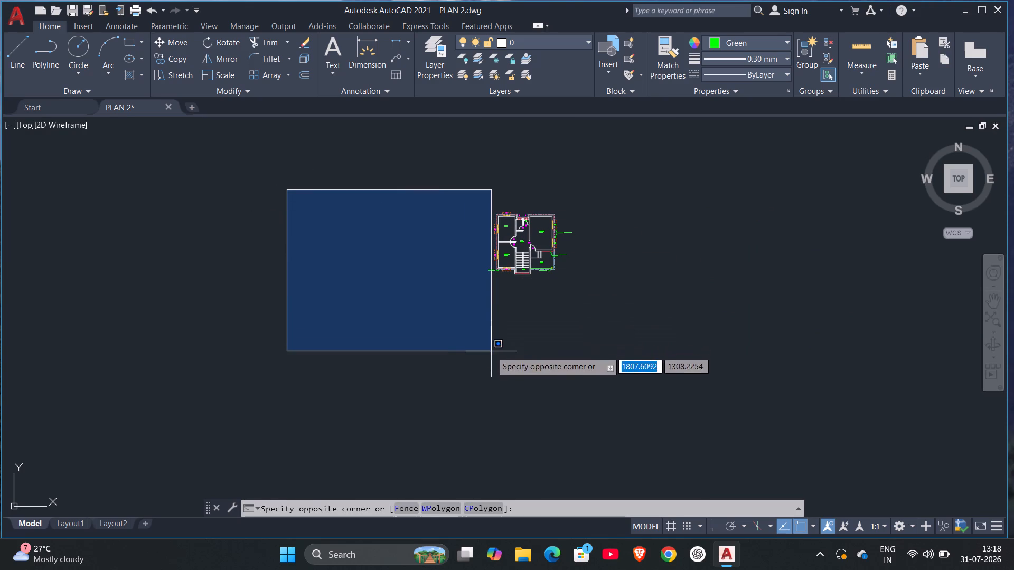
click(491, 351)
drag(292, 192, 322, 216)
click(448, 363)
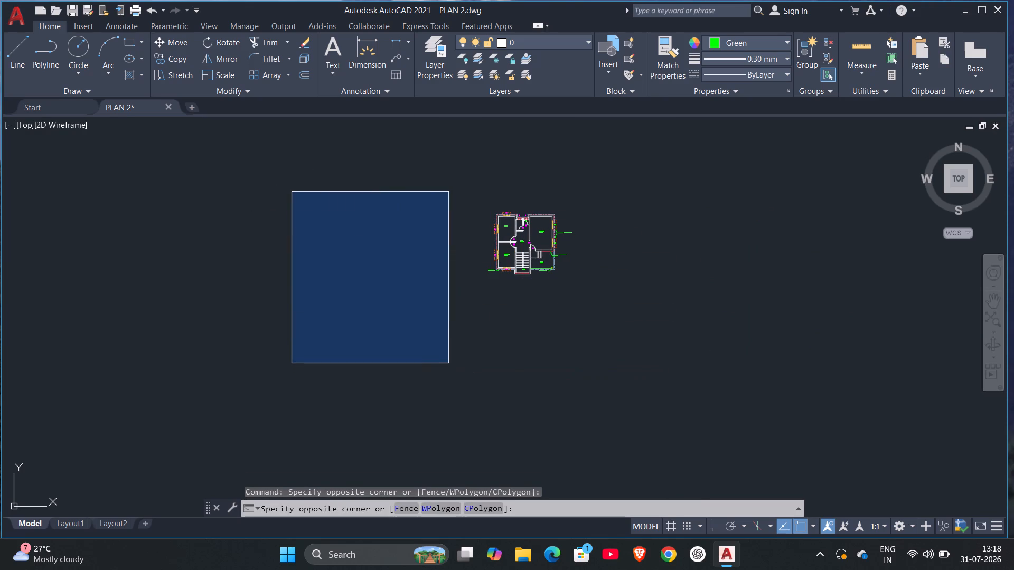
Inspect the whole floor plan, checking the door and window labels, the projection outlines and the plinth, slab and chajja leaders.
scroll(550, 235, up, 5)
middle_drag(555, 283, 751, 299)
scroll(751, 299, down, 1)
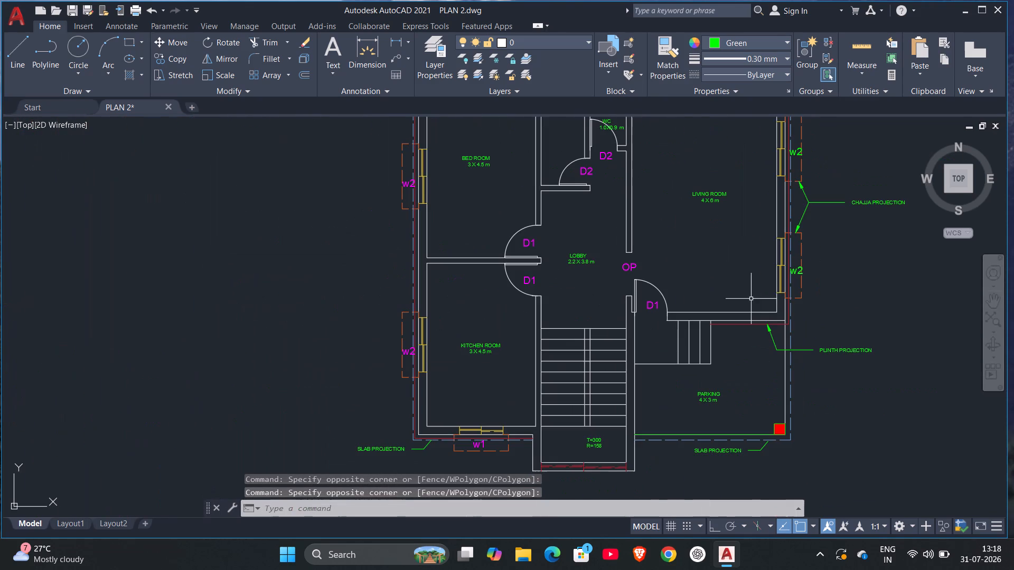
scroll(747, 288, down, 1)
middle_drag(741, 289, 697, 316)
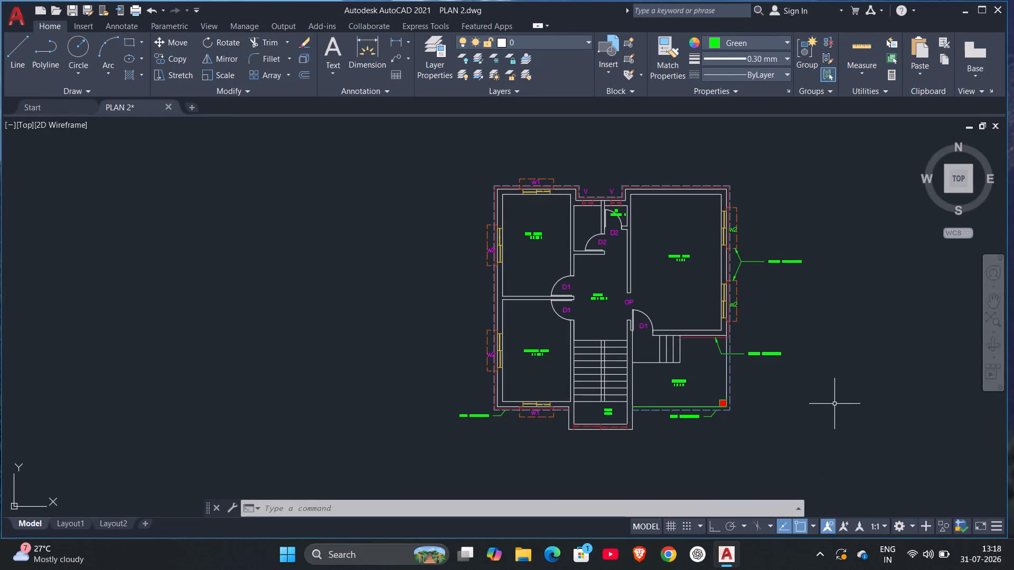
scroll(812, 384, up, 2)
middle_drag(810, 385, 1013, 420)
scroll(1013, 420, down, 2)
scroll(902, 379, down, 1)
middle_drag(890, 362, 680, 357)
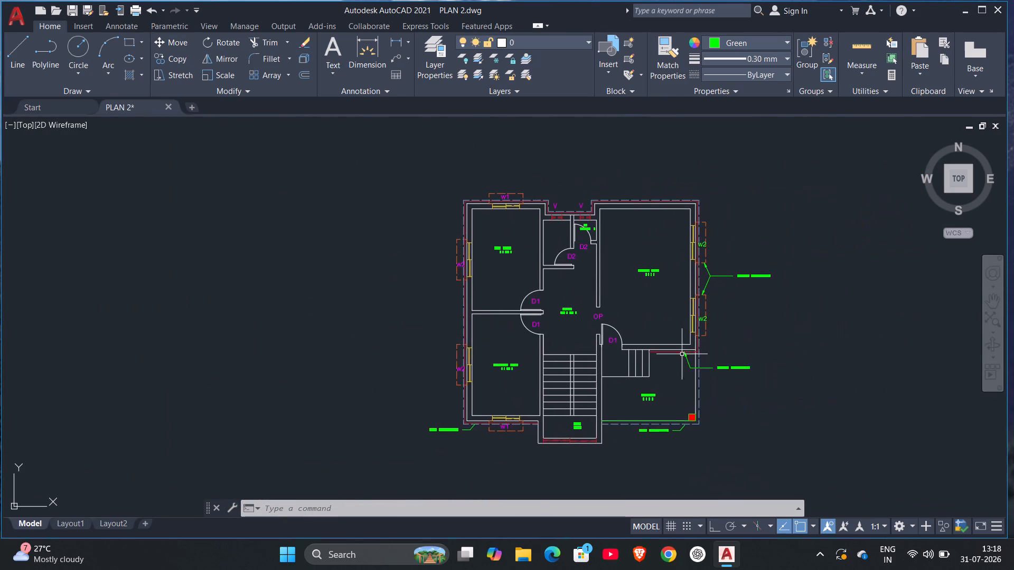
scroll(690, 337, up, 1)
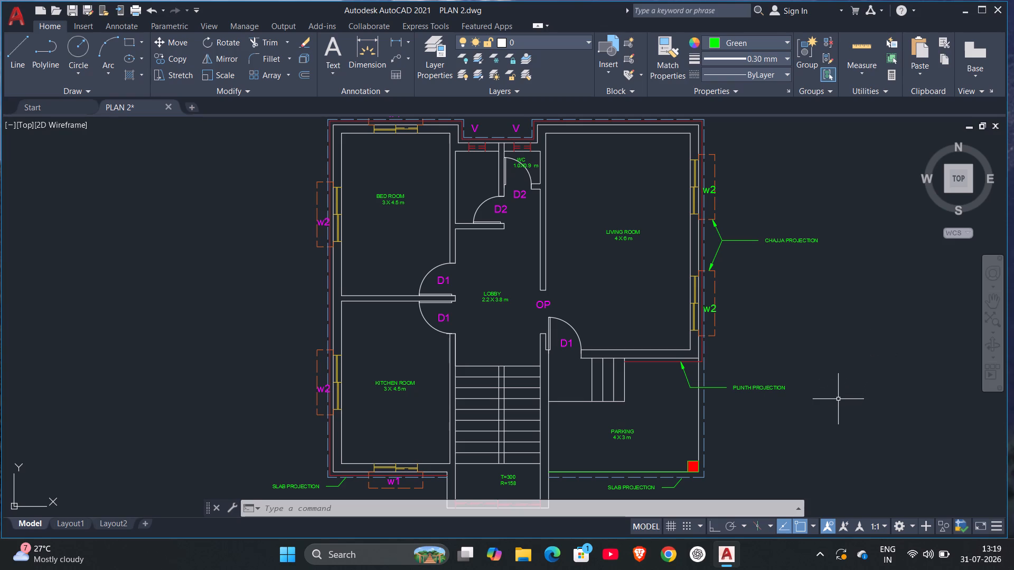
scroll(853, 396, down, 1)
scroll(797, 452, down, 1)
middle_drag(797, 452, 742, 344)
scroll(737, 342, up, 1)
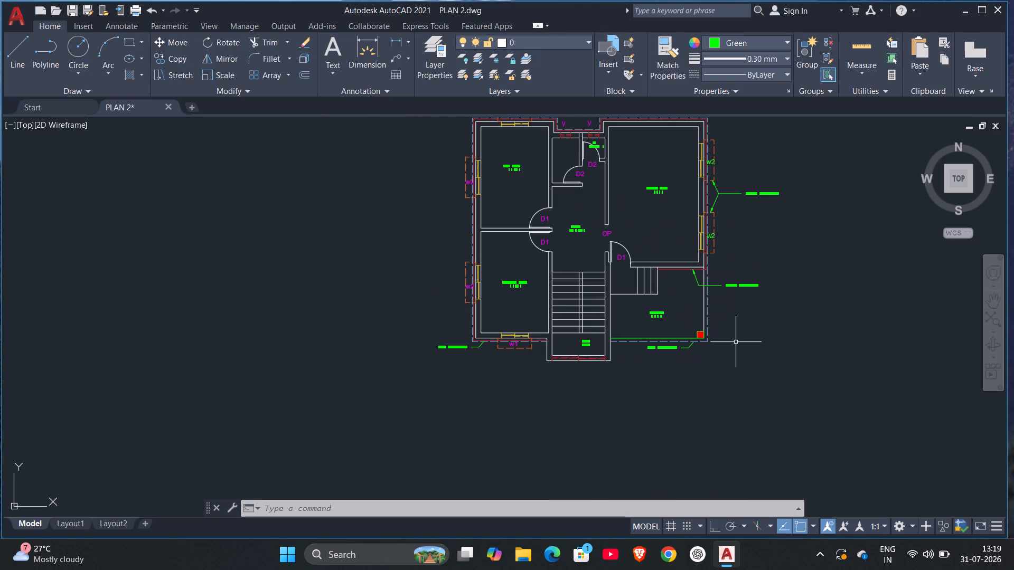
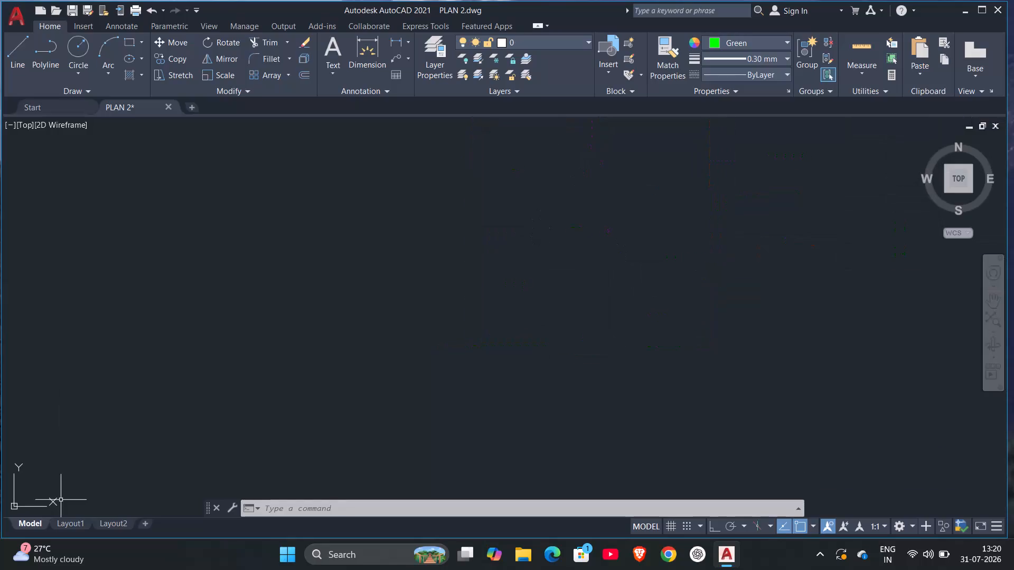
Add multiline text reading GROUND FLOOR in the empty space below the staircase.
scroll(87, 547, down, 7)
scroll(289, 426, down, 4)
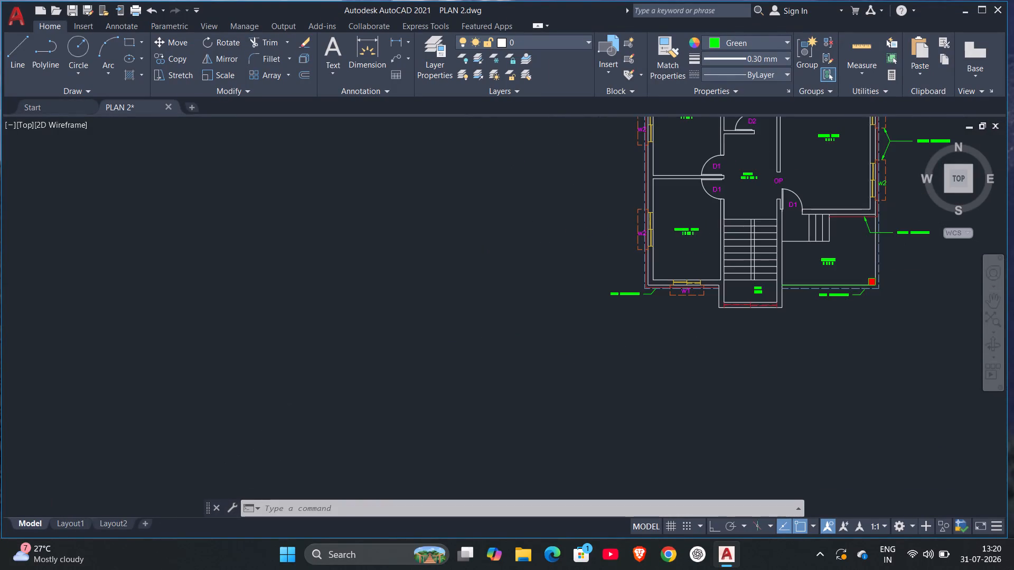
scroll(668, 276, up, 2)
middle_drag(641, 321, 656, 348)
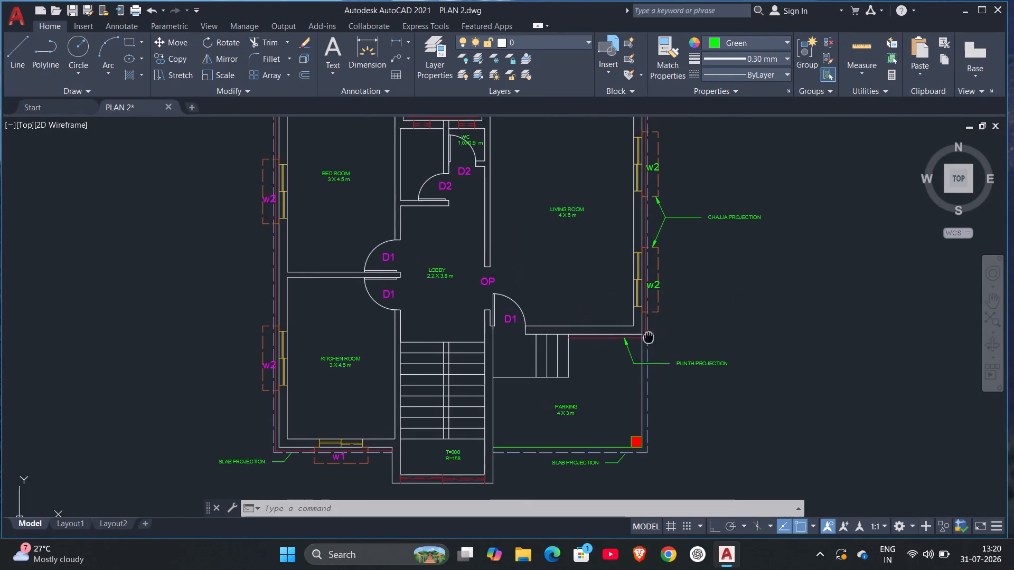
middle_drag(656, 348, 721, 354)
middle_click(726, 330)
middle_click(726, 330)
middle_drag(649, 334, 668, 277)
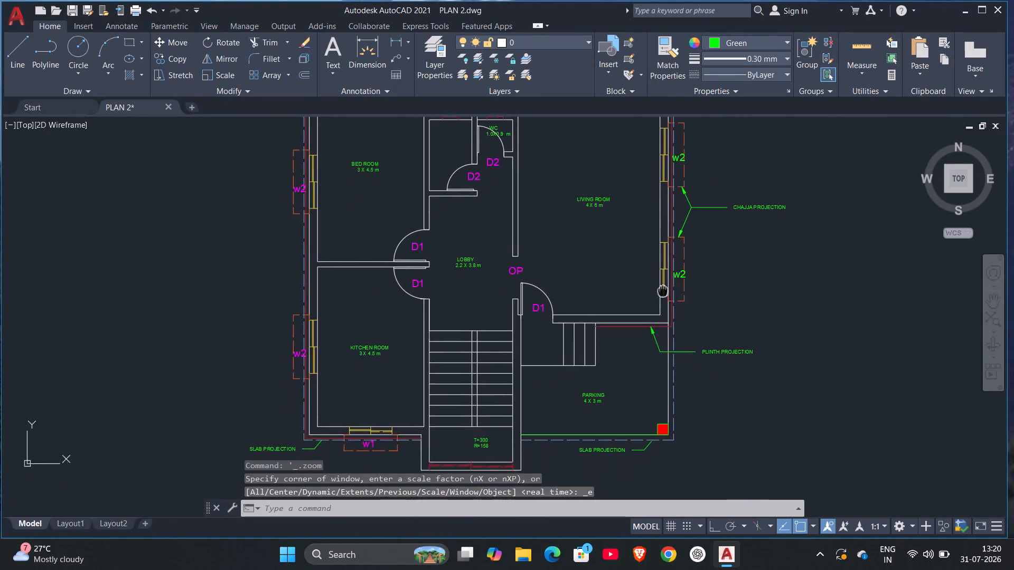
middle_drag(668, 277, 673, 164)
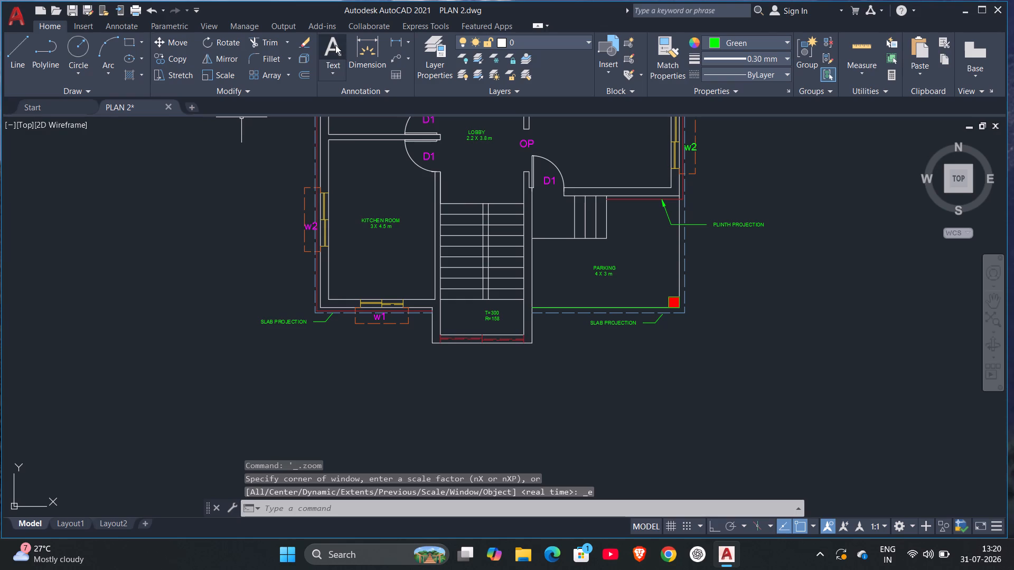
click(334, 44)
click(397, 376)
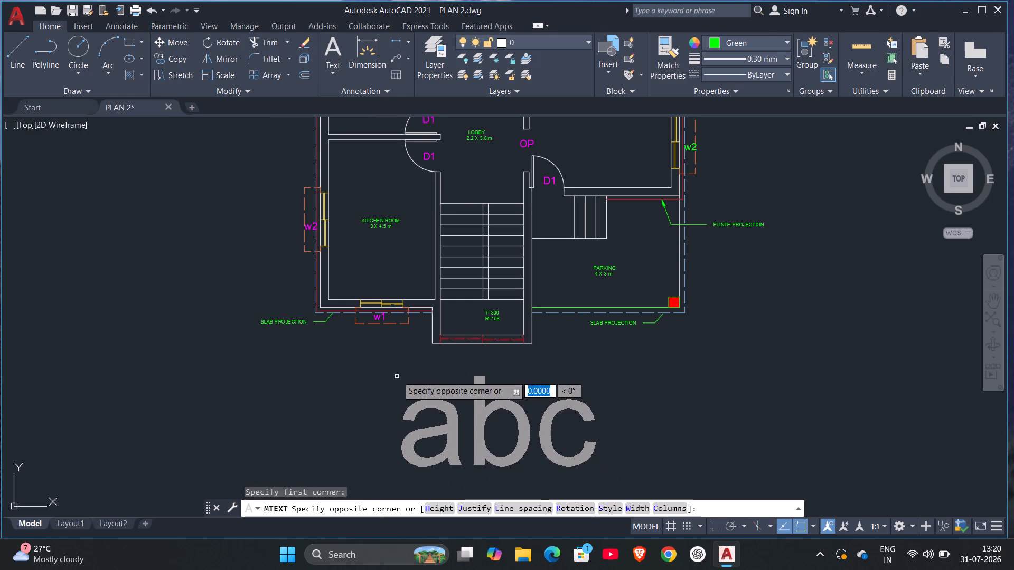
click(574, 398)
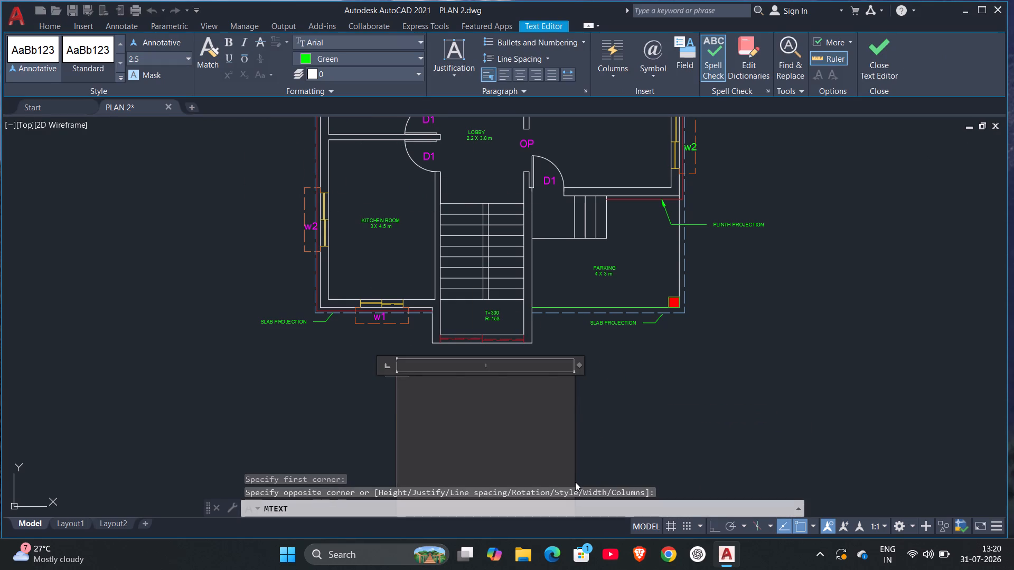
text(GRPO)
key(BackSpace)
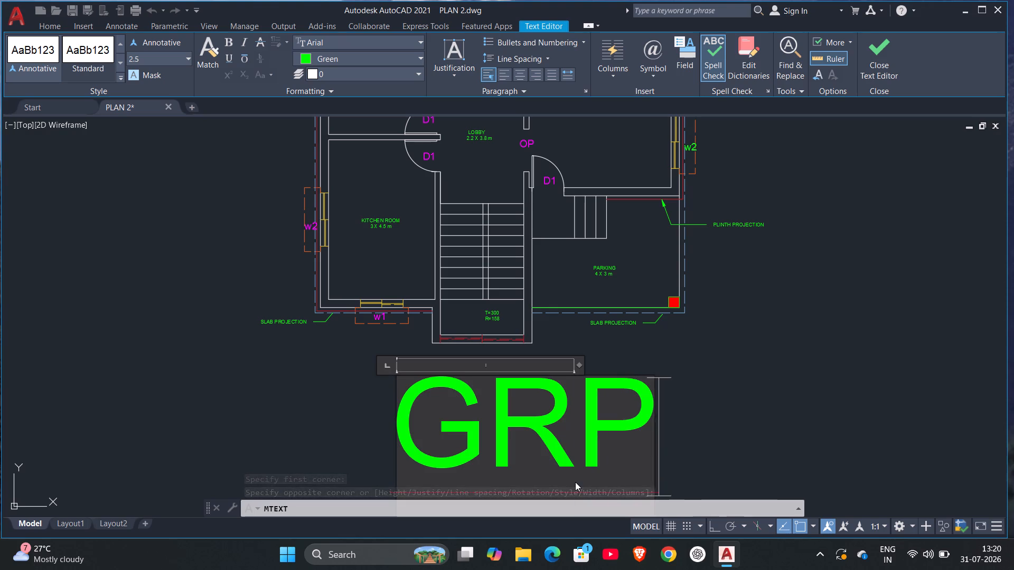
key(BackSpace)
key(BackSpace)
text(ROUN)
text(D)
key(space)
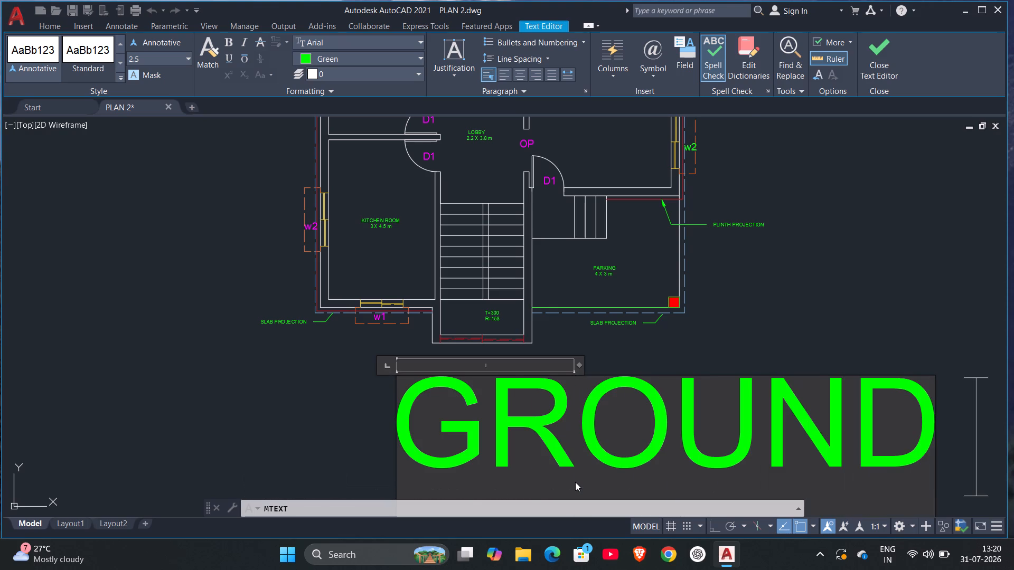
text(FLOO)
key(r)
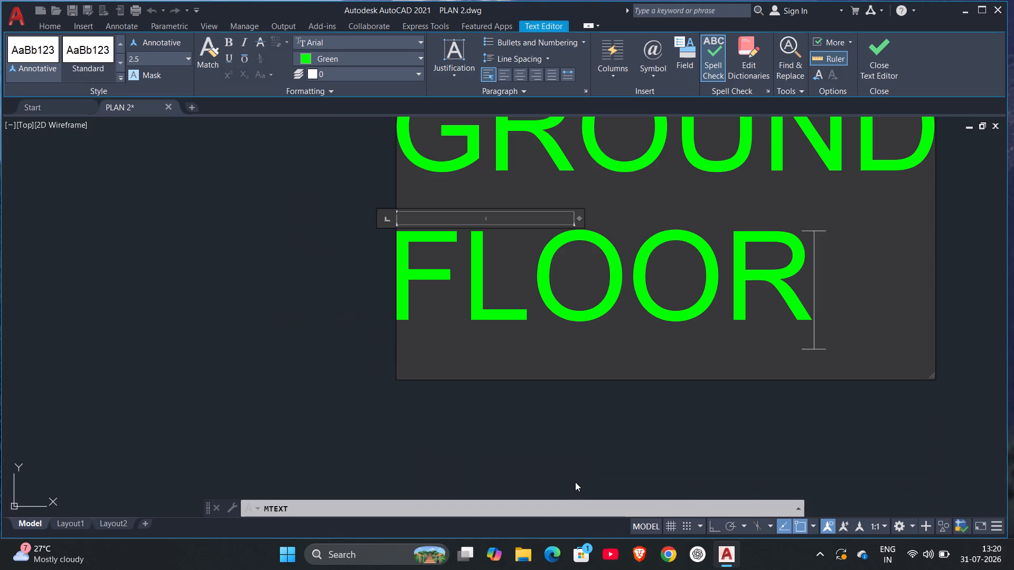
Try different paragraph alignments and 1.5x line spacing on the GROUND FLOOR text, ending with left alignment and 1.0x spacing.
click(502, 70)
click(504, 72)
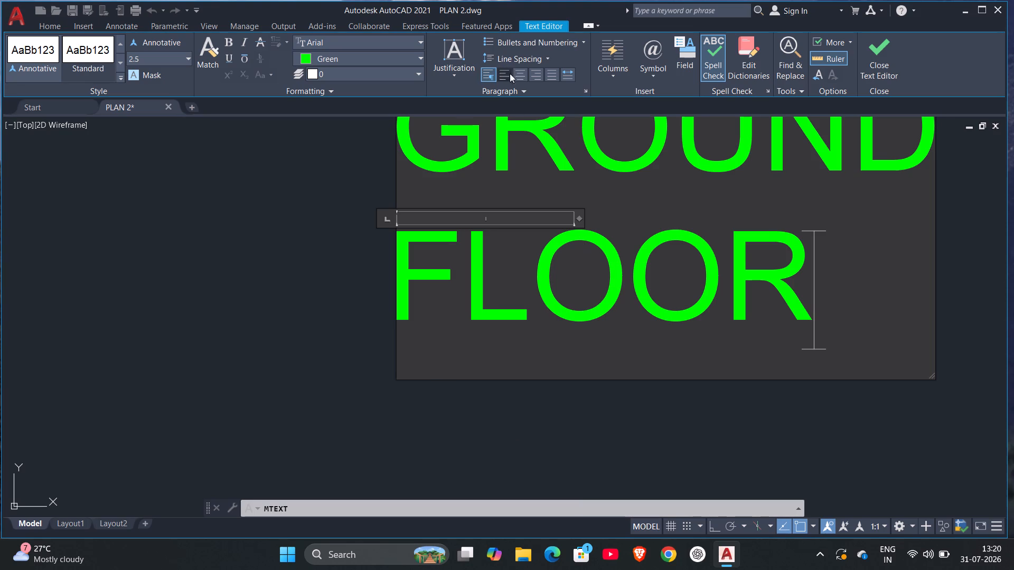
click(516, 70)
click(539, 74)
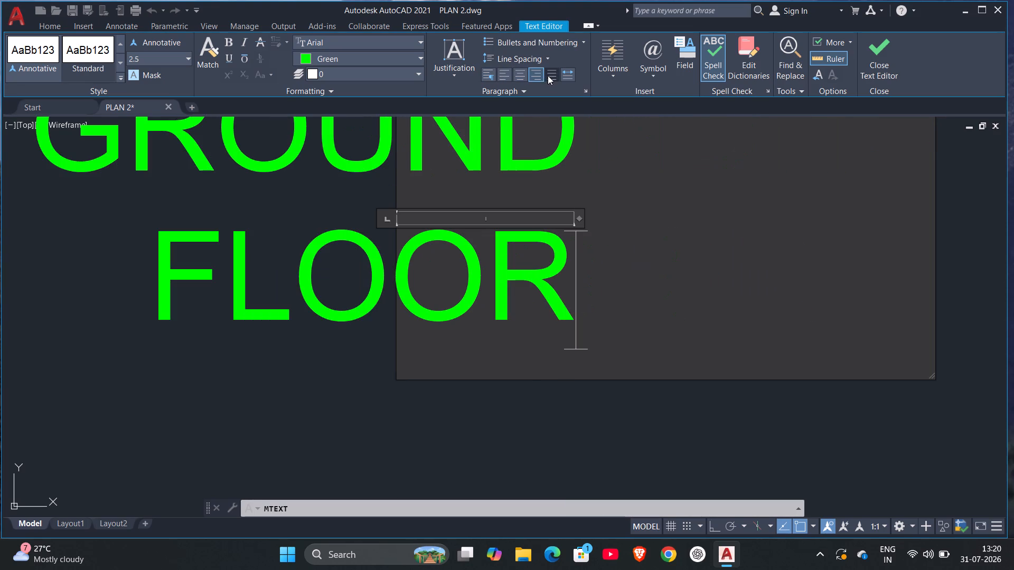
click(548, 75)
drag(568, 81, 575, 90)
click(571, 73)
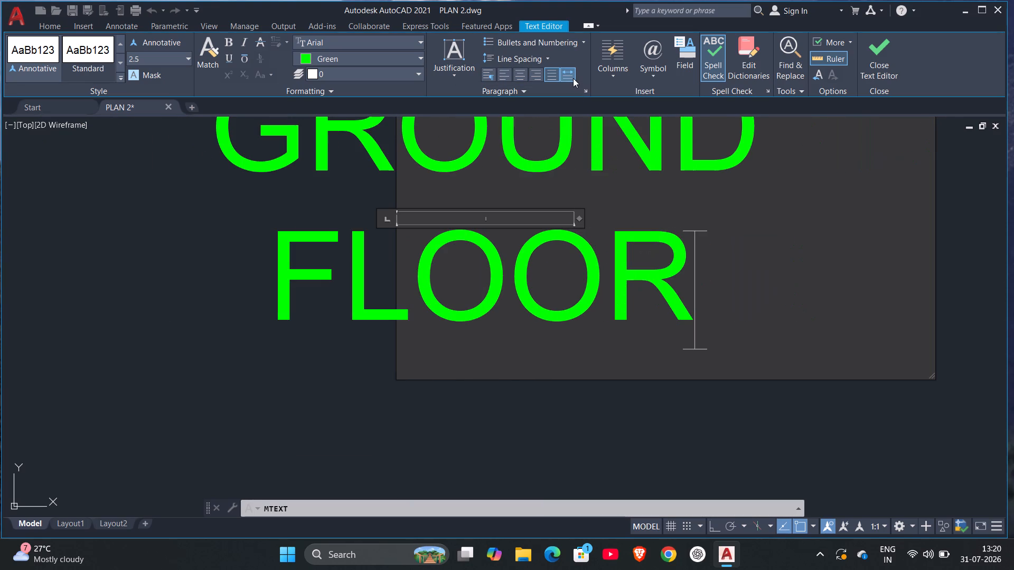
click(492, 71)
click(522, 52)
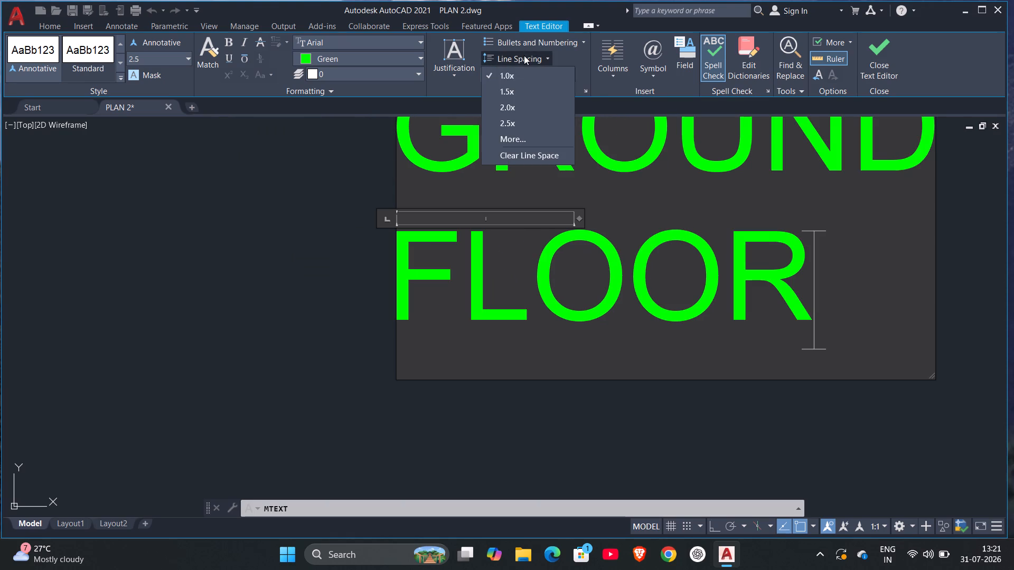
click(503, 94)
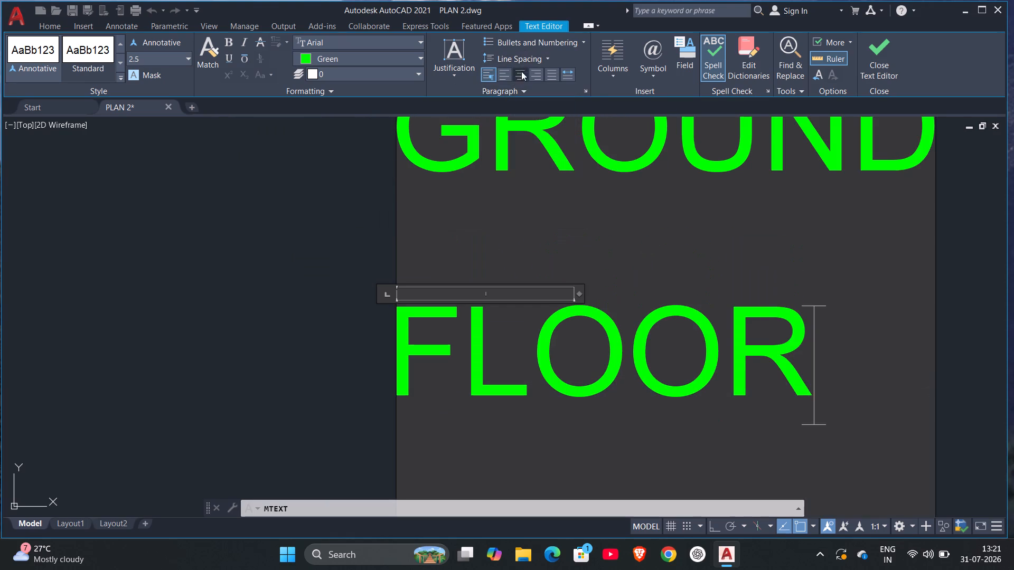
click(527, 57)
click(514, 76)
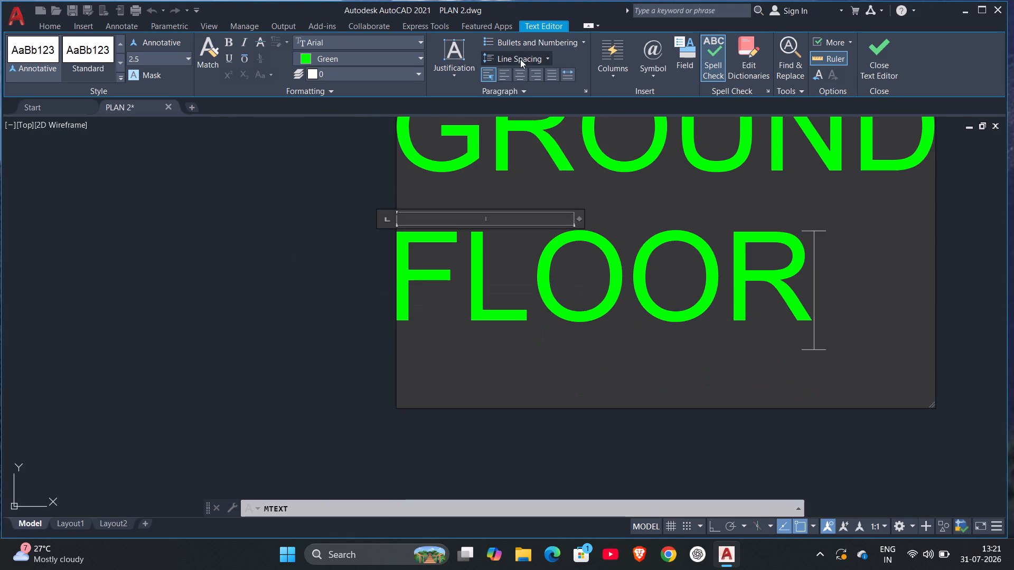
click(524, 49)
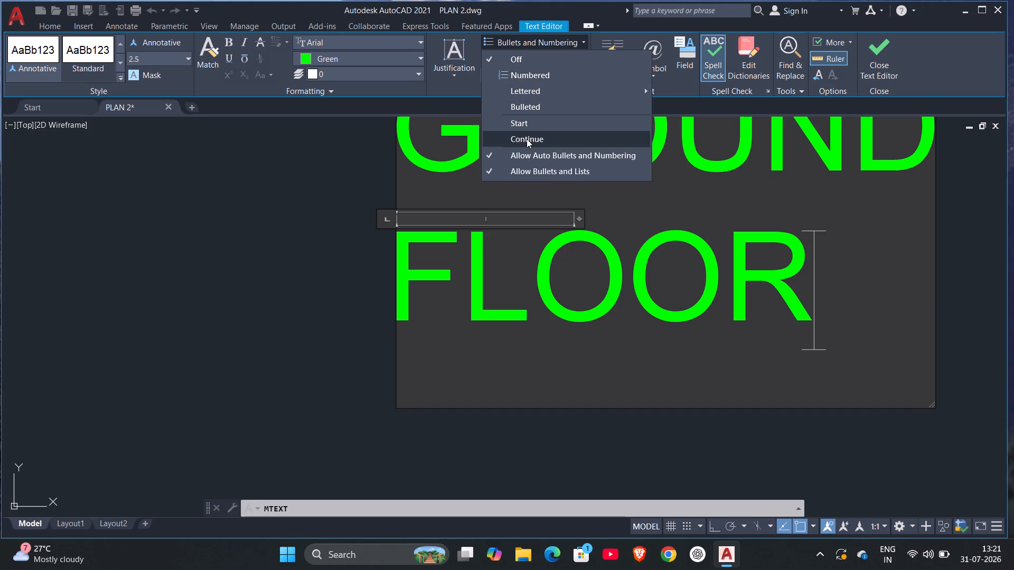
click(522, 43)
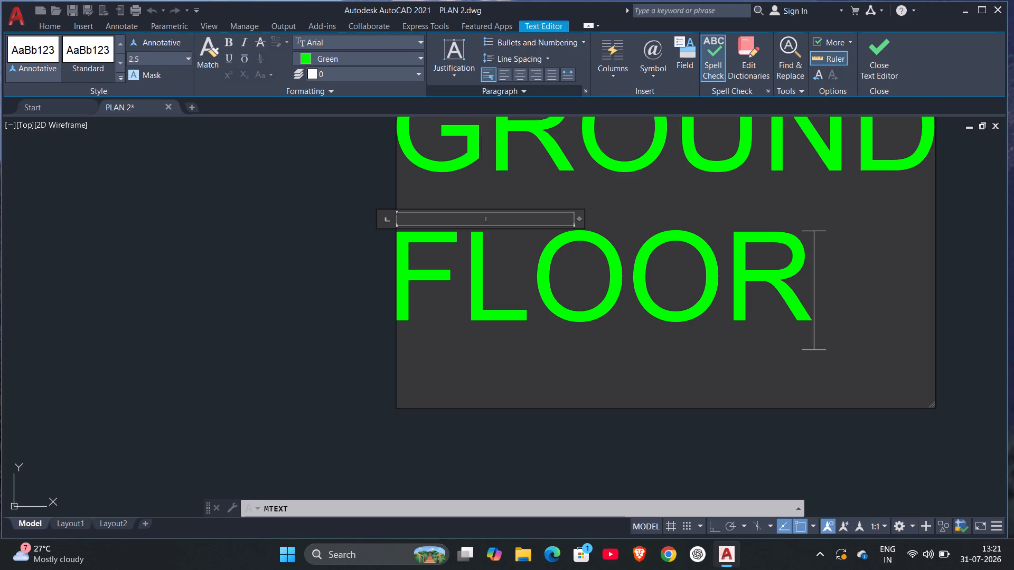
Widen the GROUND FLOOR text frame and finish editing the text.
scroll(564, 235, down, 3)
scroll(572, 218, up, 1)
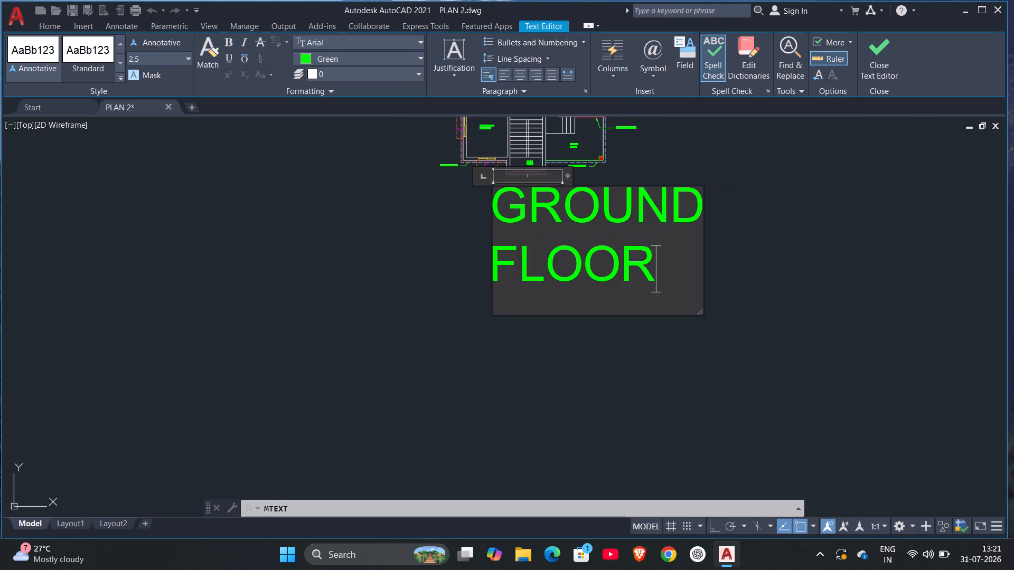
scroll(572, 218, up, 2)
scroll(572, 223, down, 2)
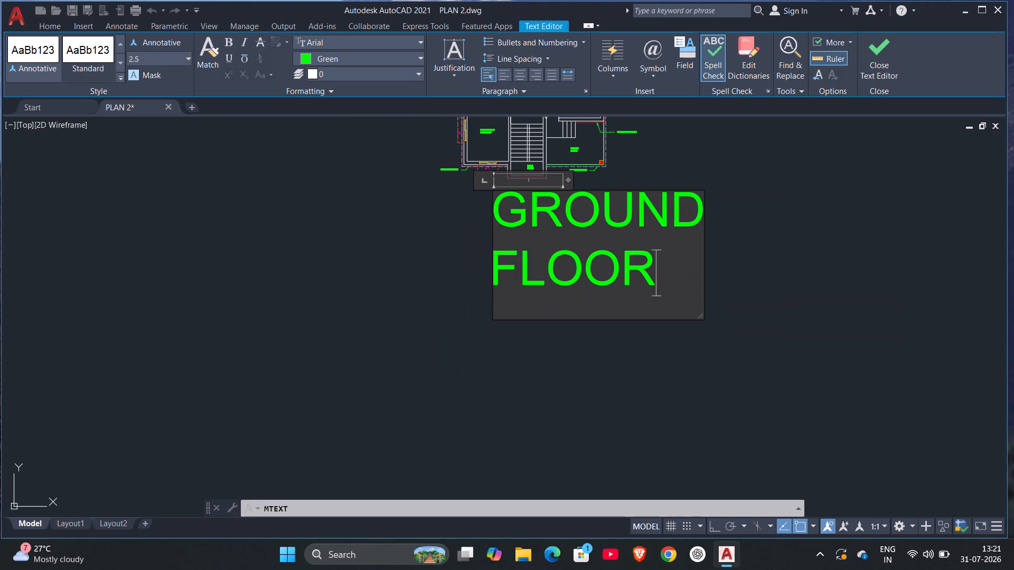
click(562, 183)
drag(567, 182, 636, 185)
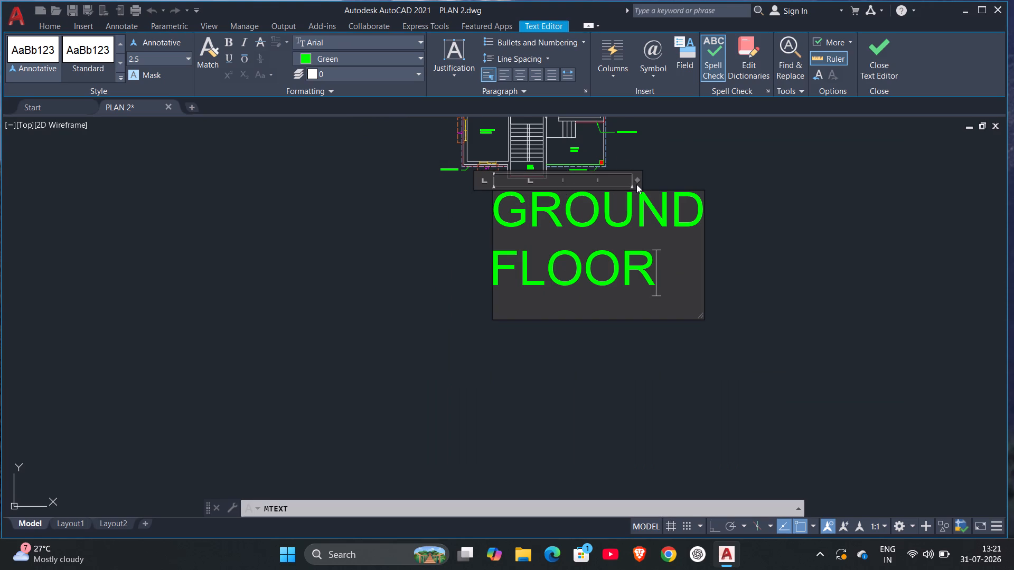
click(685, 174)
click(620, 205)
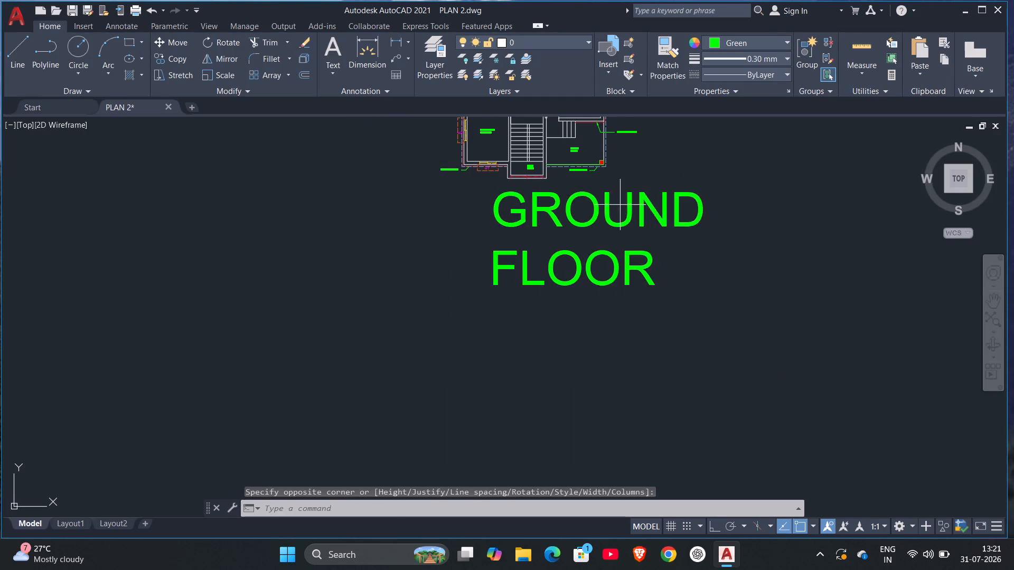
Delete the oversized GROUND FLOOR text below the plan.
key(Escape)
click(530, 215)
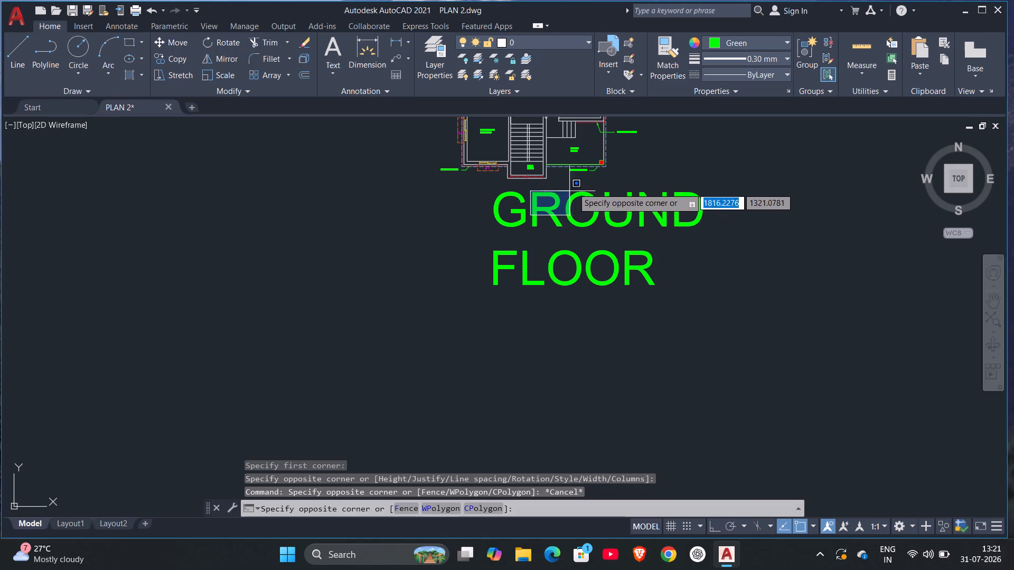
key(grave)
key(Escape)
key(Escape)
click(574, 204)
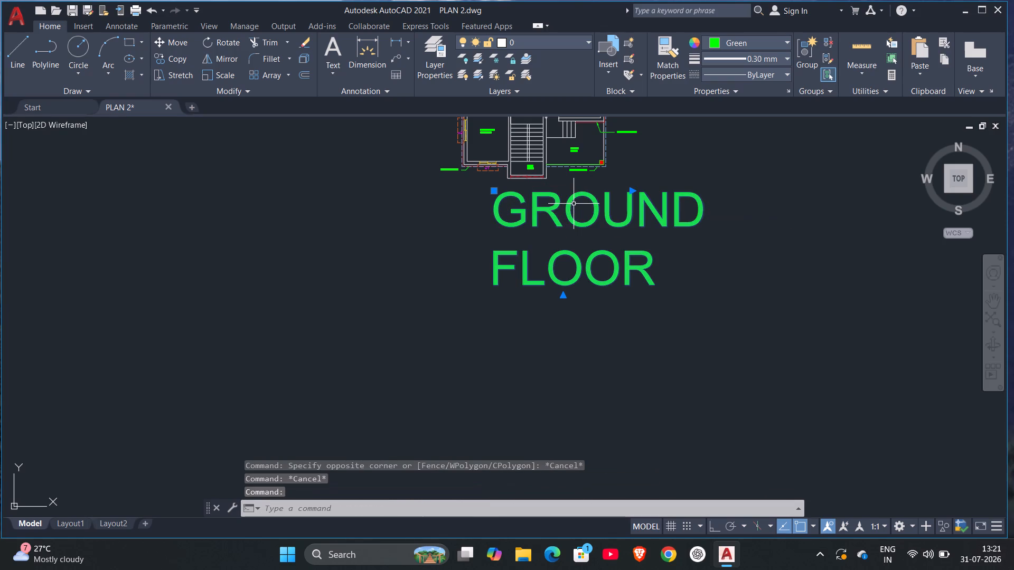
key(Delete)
Quick-measure the stair landing that carries the T=300 note.
scroll(542, 206, up, 1)
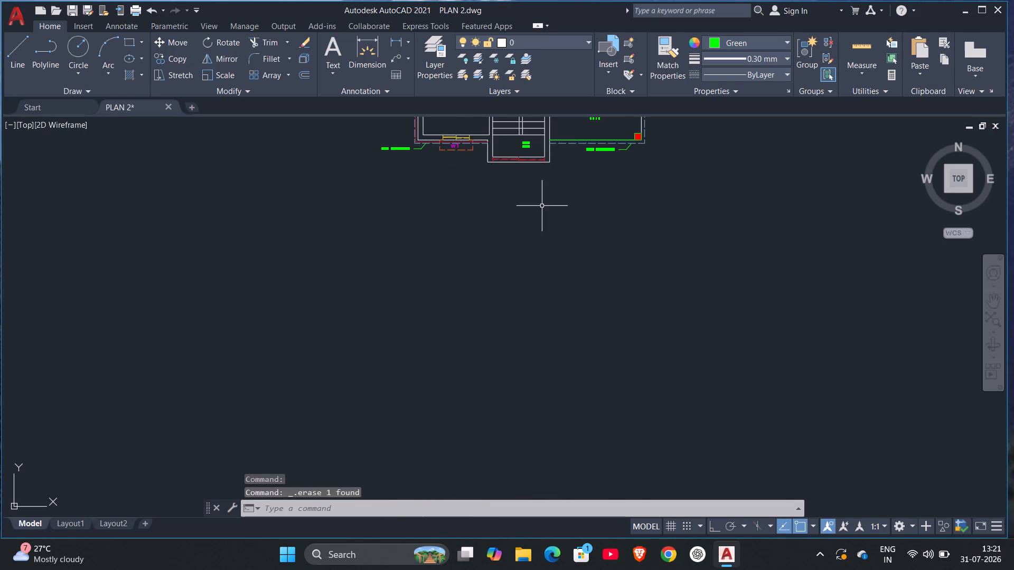
middle_drag(540, 227, 553, 429)
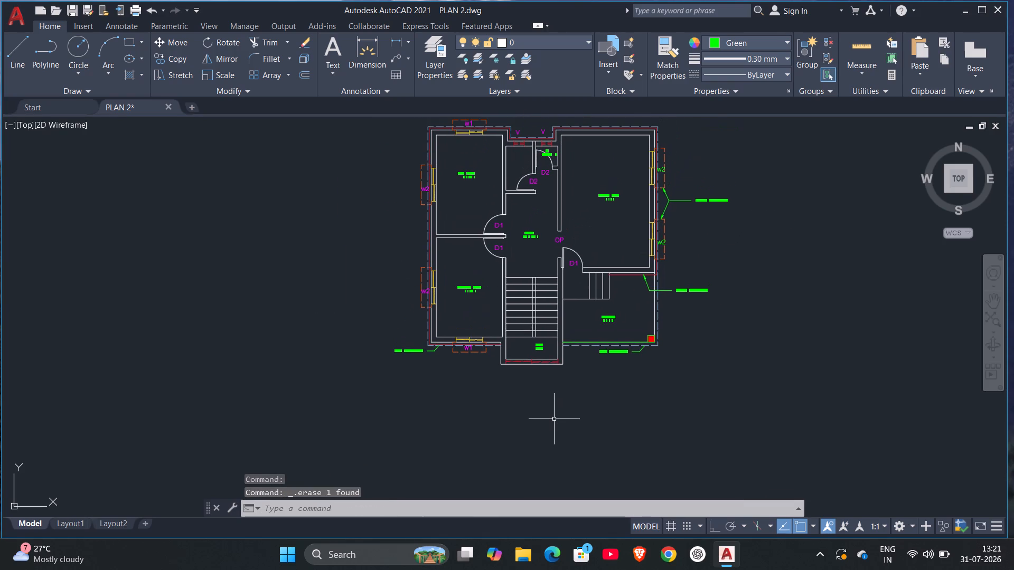
scroll(554, 419, up, 1)
middle_drag(489, 322, 494, 396)
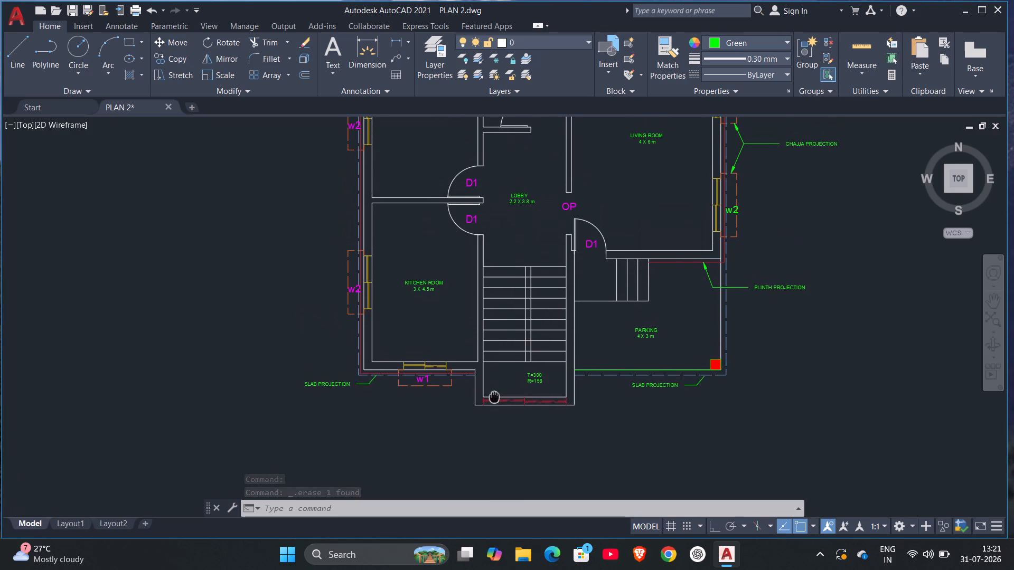
middle_drag(494, 396, 496, 398)
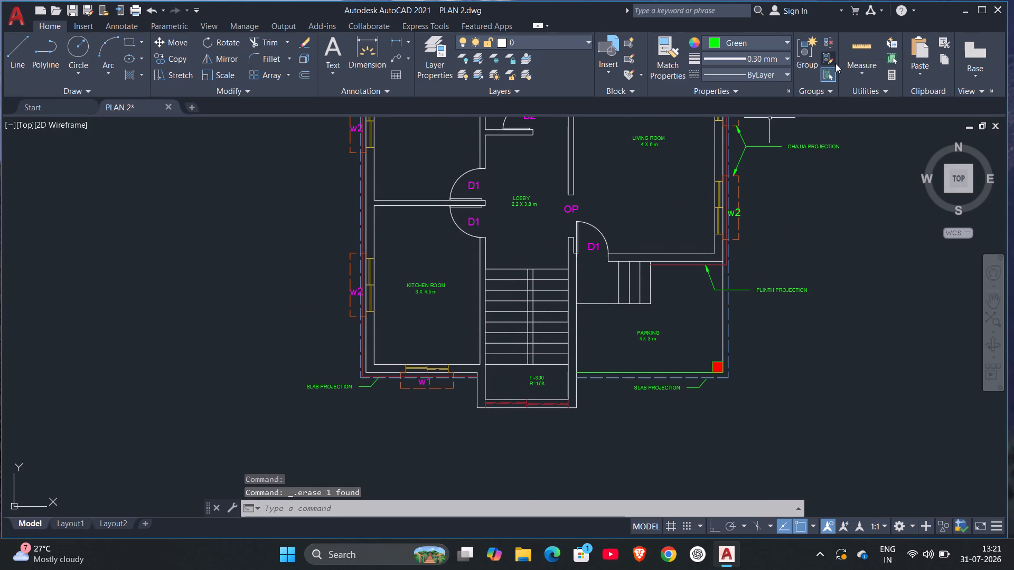
key(Escape)
click(868, 50)
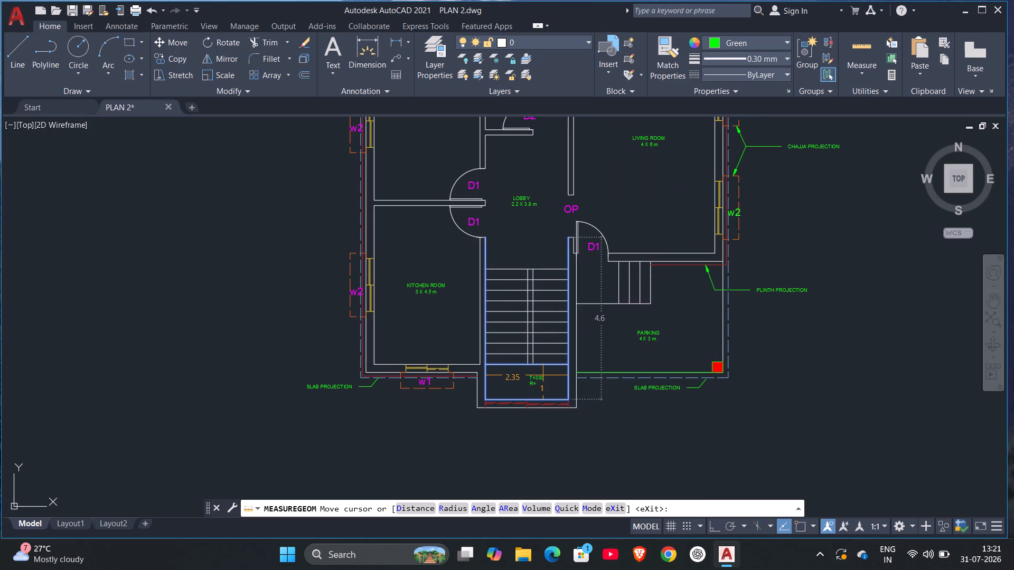
key(Escape)
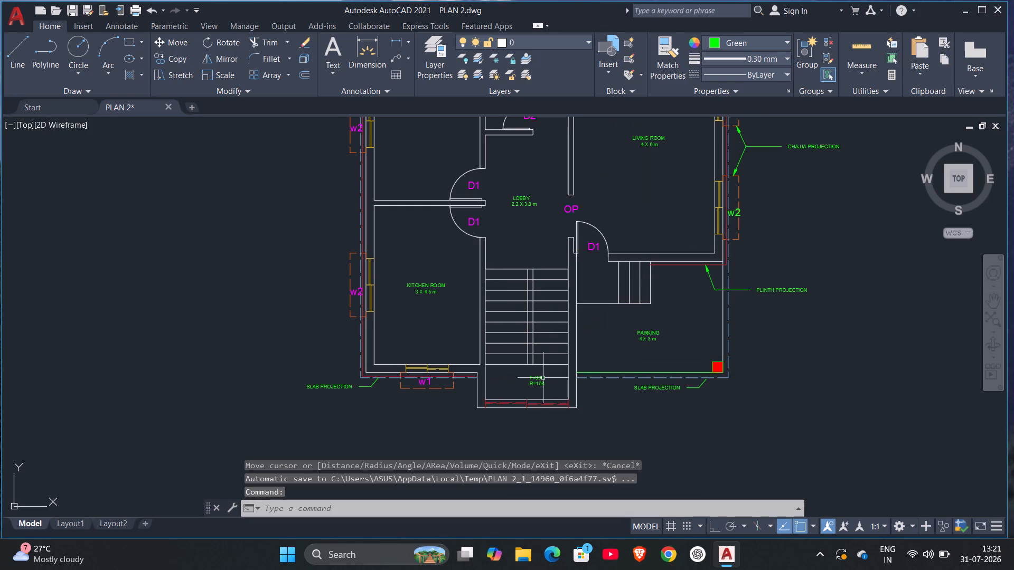
key(Escape)
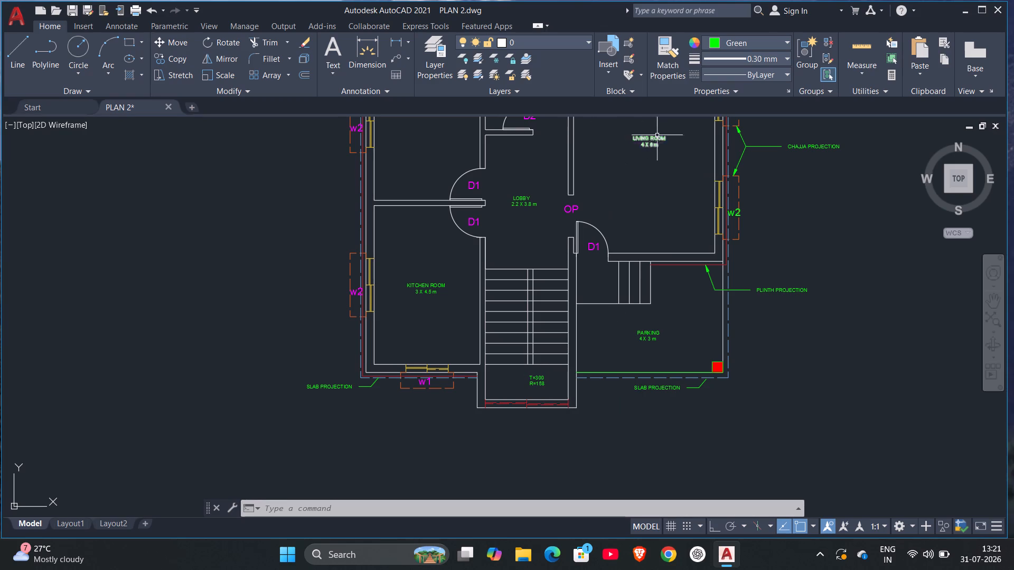
Copy the LIVING ROOM 4 X 8 m label to the empty space just below the staircase.
click(639, 138)
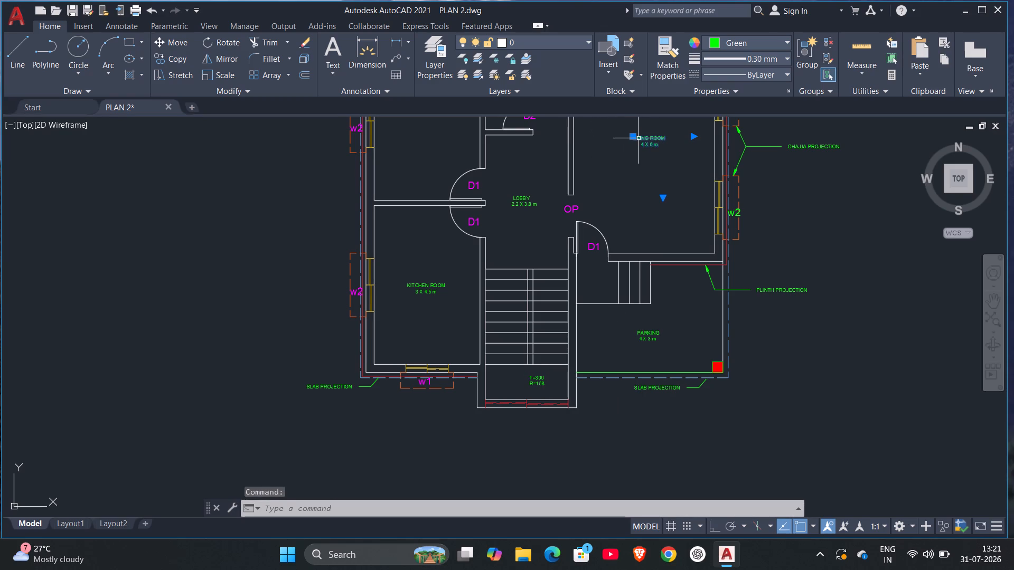
key(c)
key(o)
key(Return)
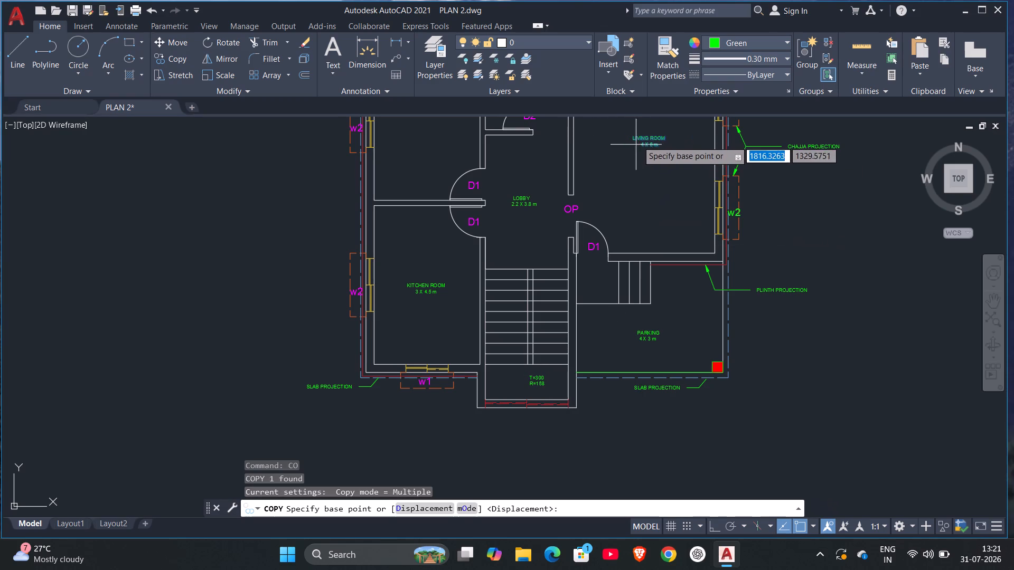
click(638, 138)
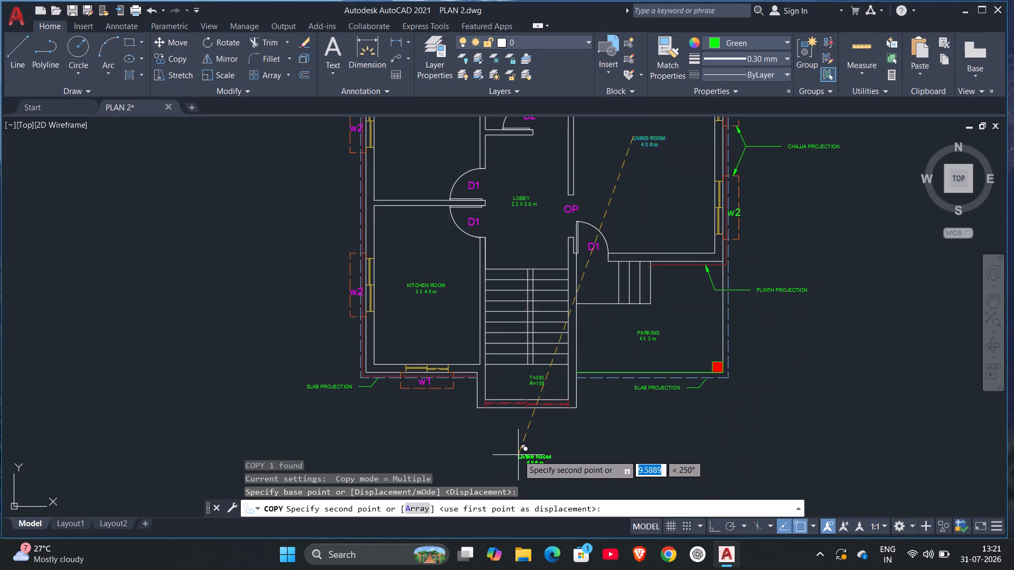
click(520, 442)
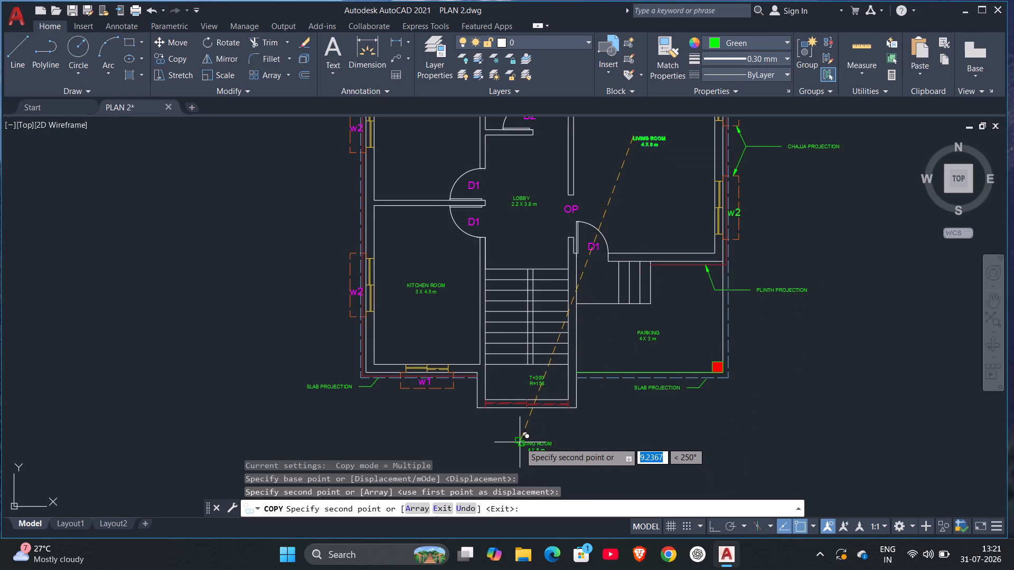
key(Escape)
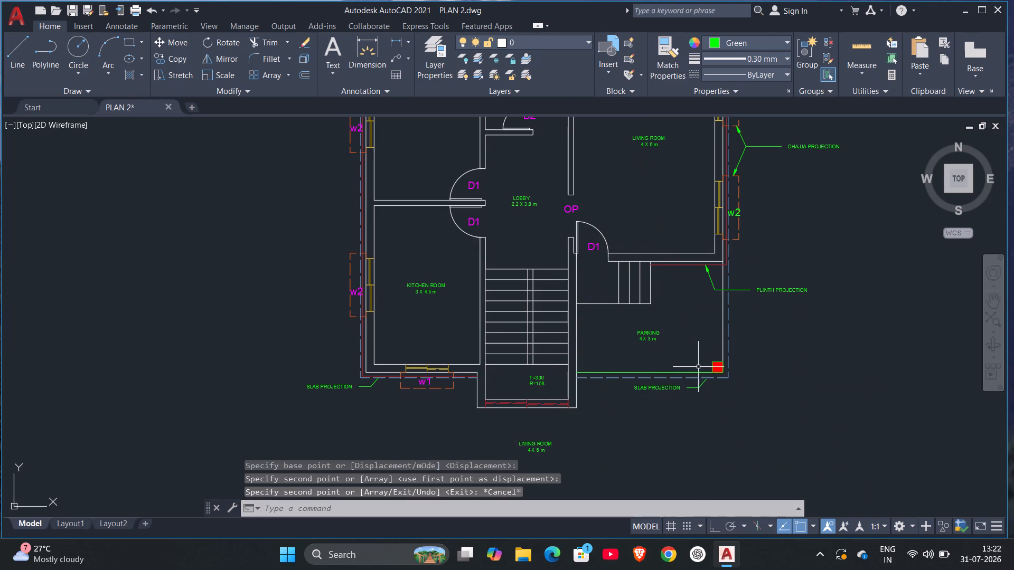
Replace the text of the copied LIVING ROOM label below the staircase with GROUND FLOOR and finish editing.
click(532, 452)
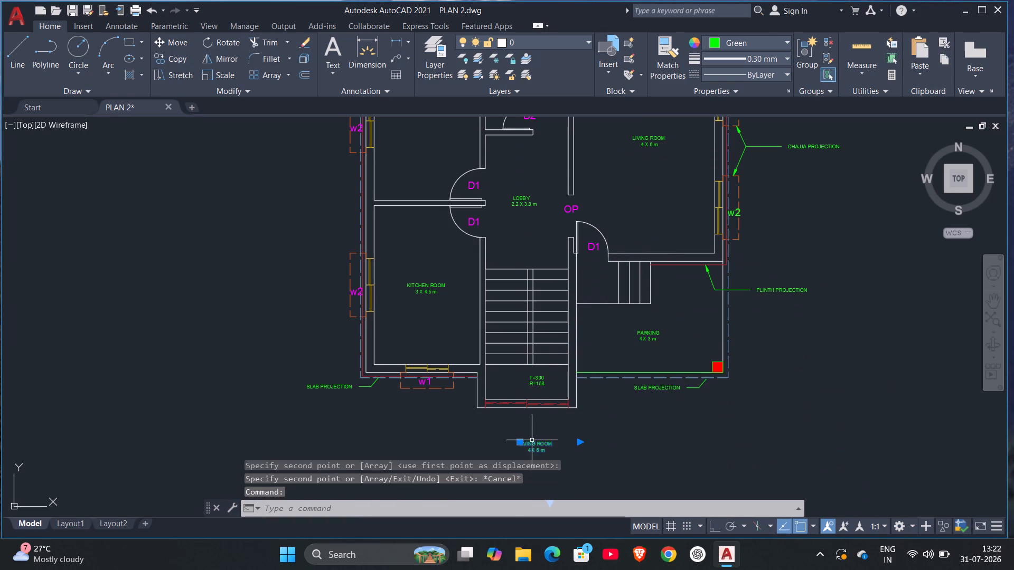
double_click(533, 442)
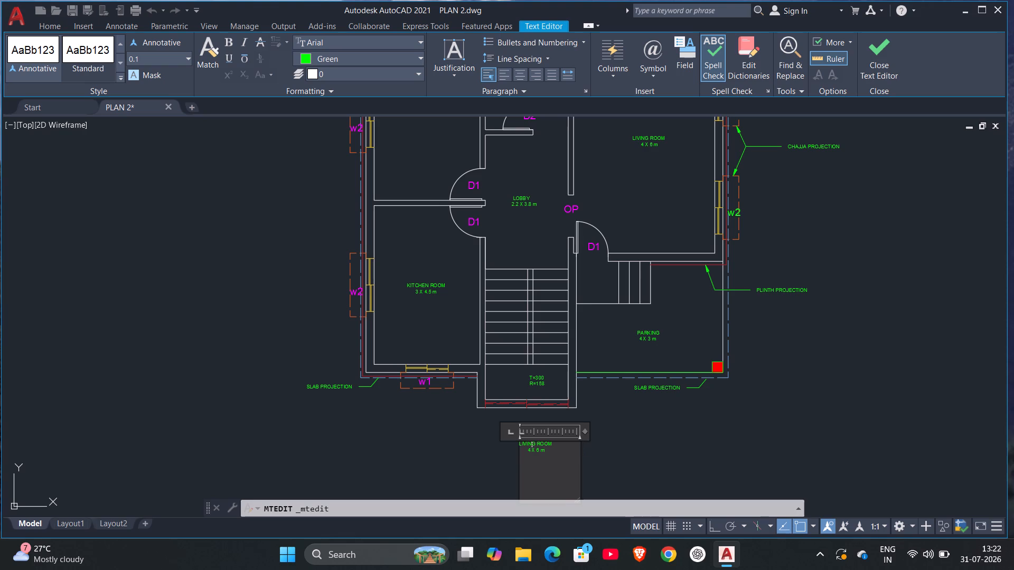
drag(562, 447, 523, 445)
scroll(548, 474, up, 3)
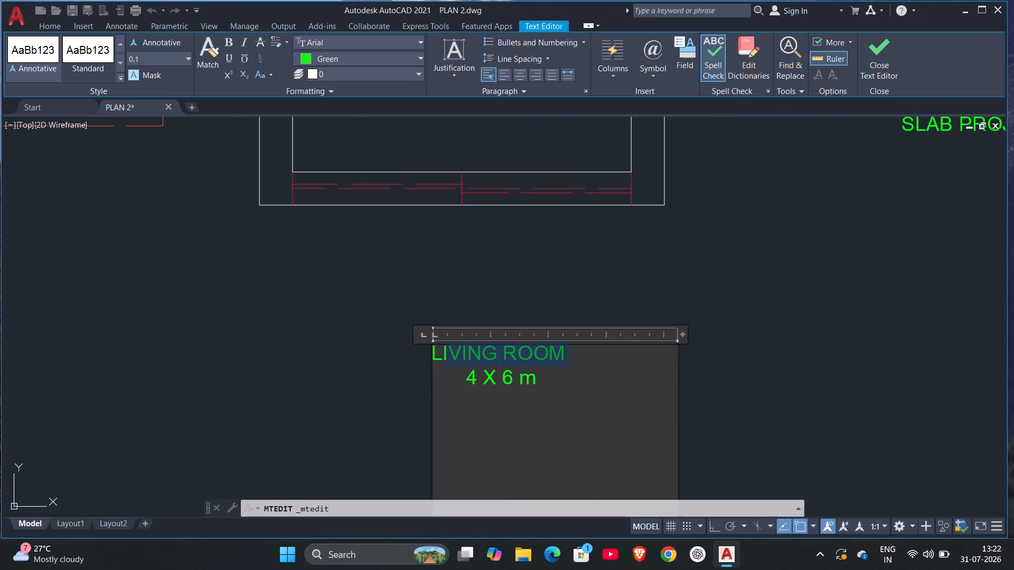
key(BackSpace)
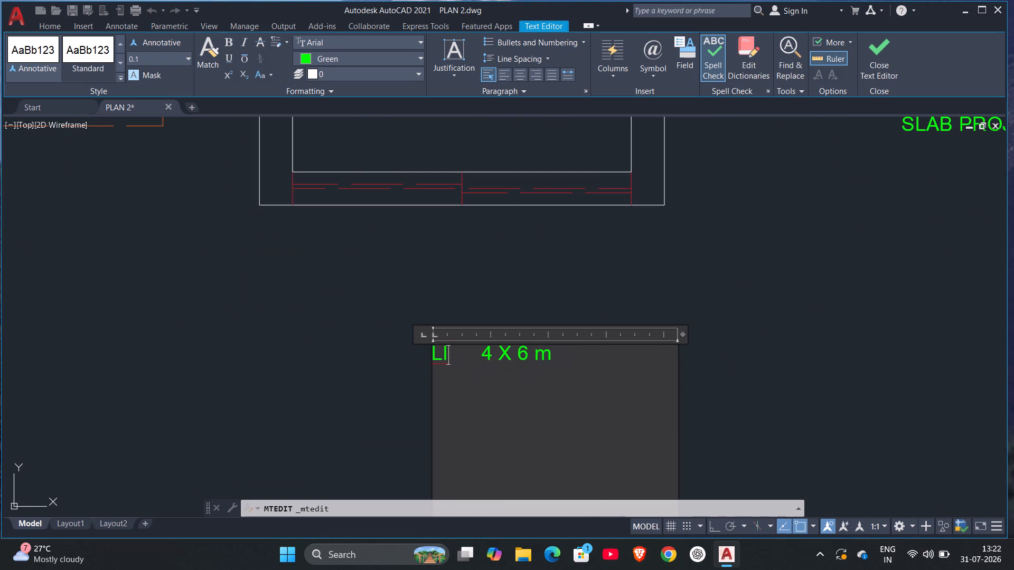
drag(552, 361, 413, 356)
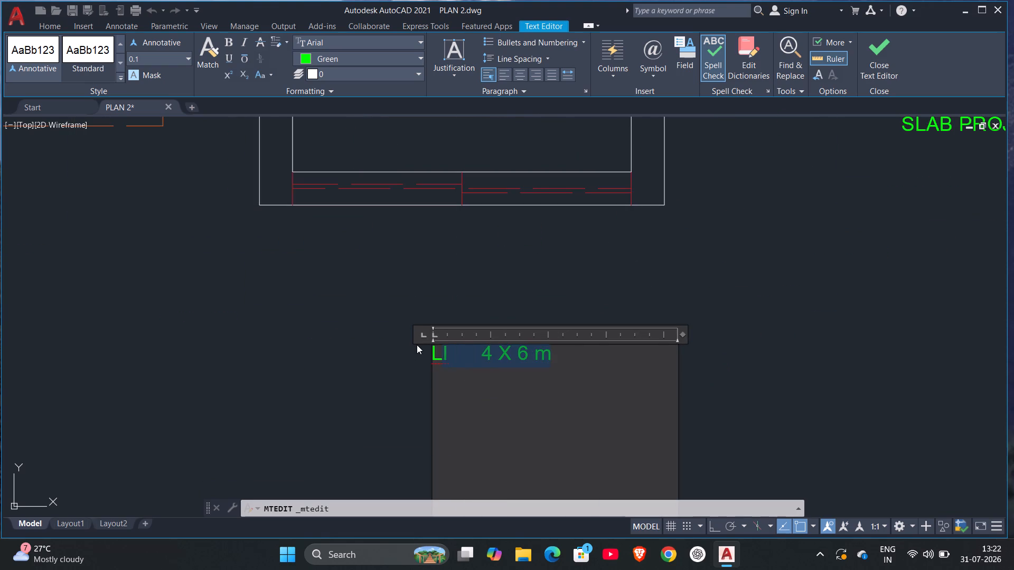
key(BackSpace)
text(GR)
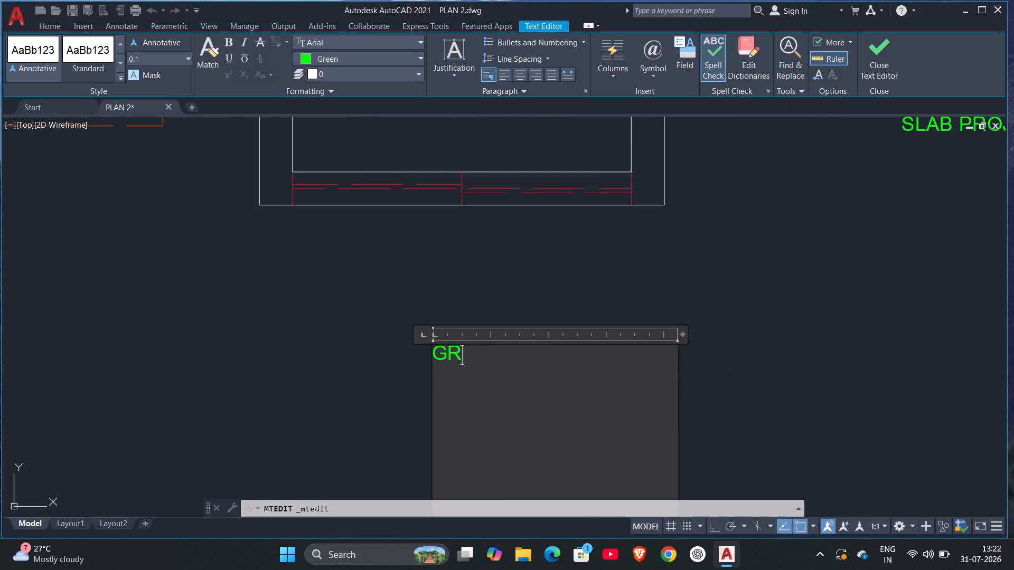
text(OUND)
key(space)
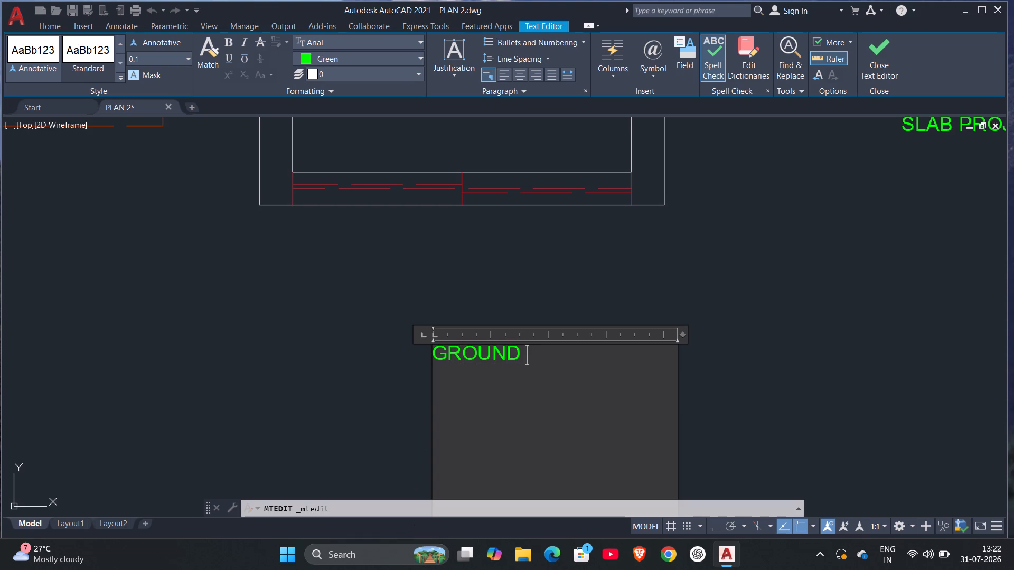
key(f)
text(LOOR)
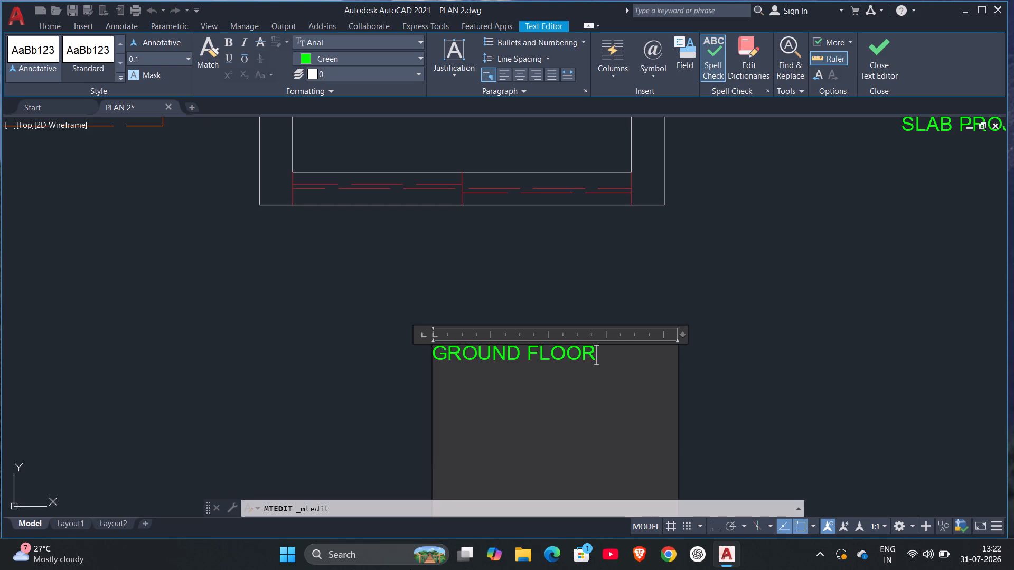
click(755, 353)
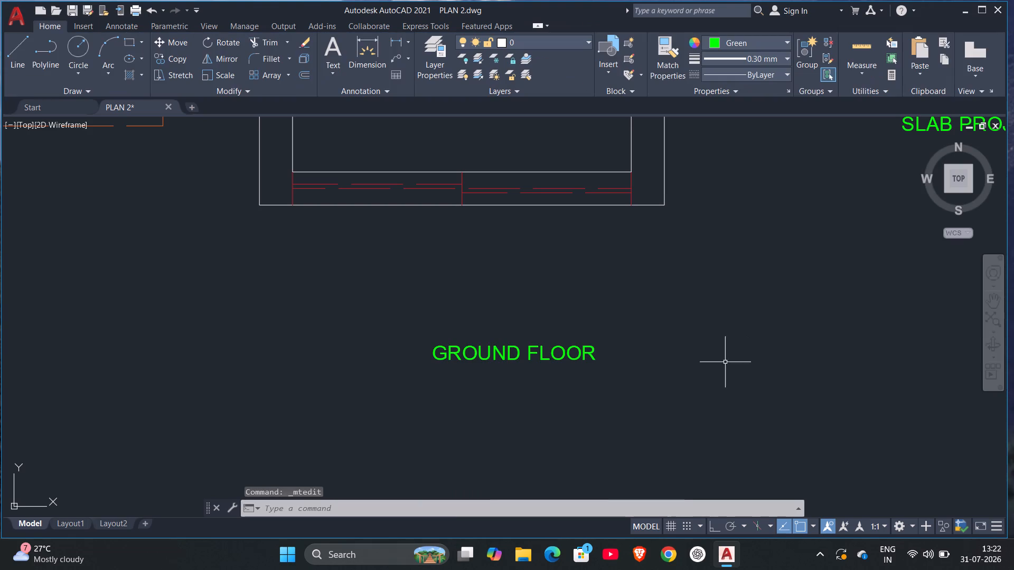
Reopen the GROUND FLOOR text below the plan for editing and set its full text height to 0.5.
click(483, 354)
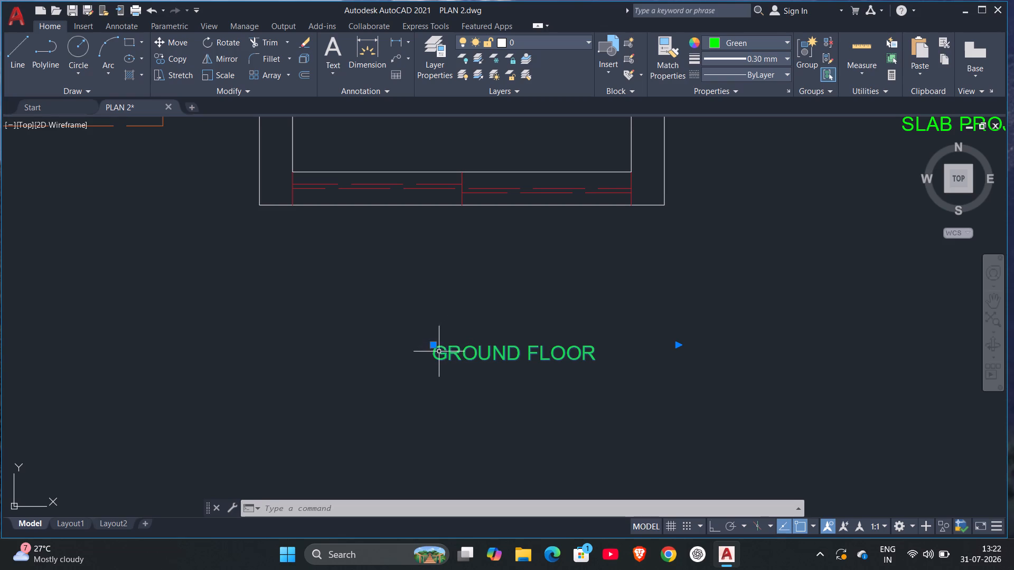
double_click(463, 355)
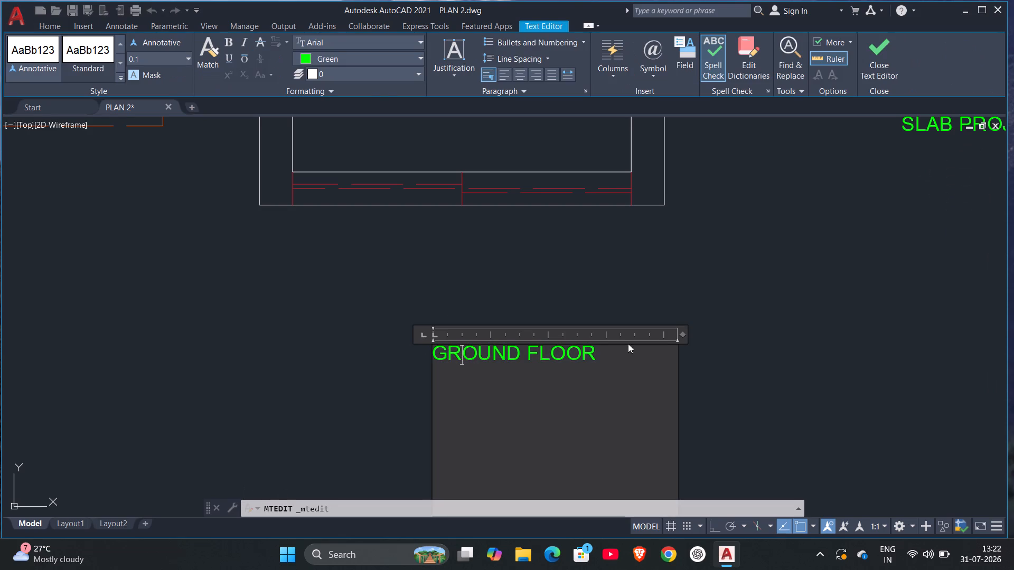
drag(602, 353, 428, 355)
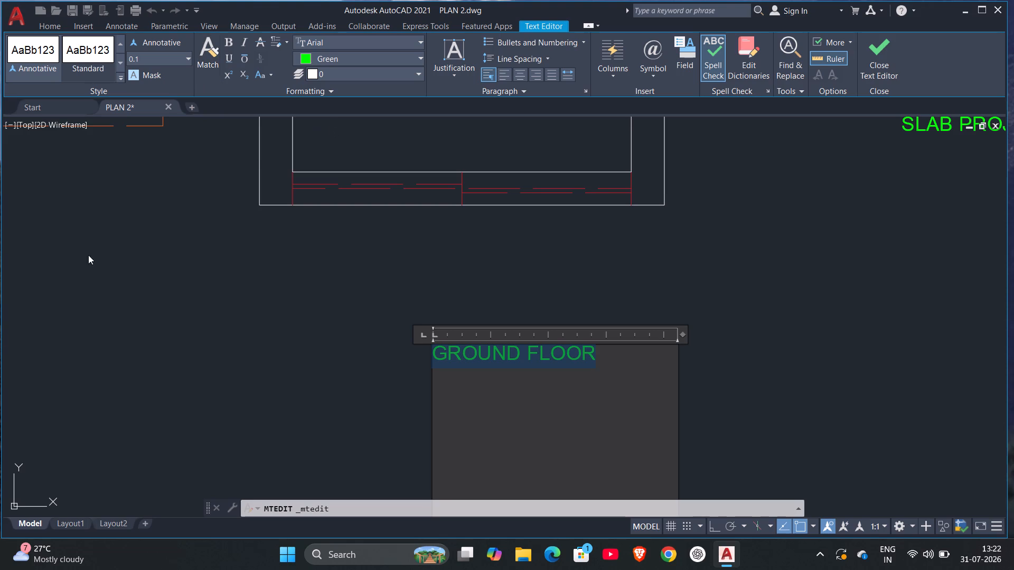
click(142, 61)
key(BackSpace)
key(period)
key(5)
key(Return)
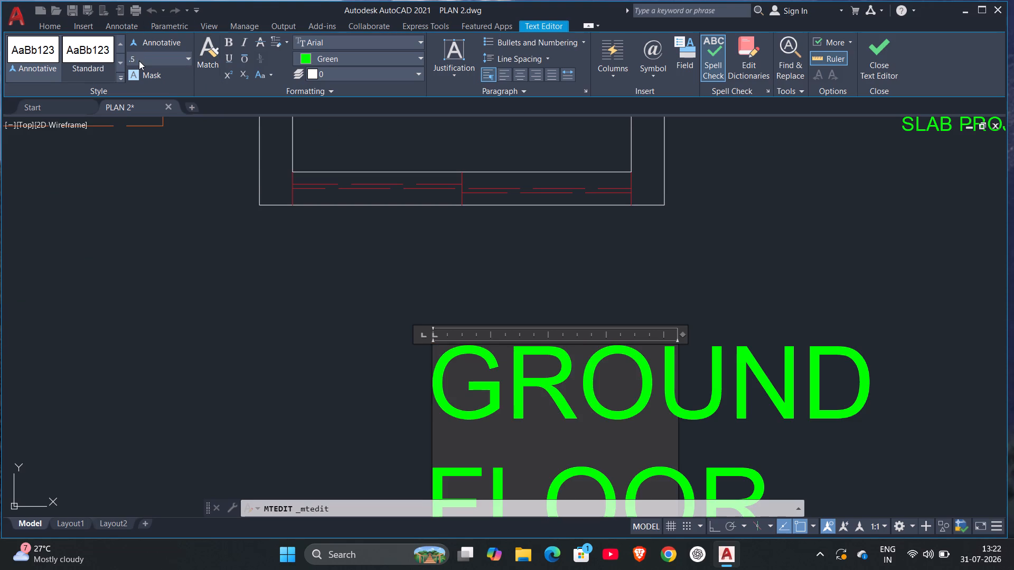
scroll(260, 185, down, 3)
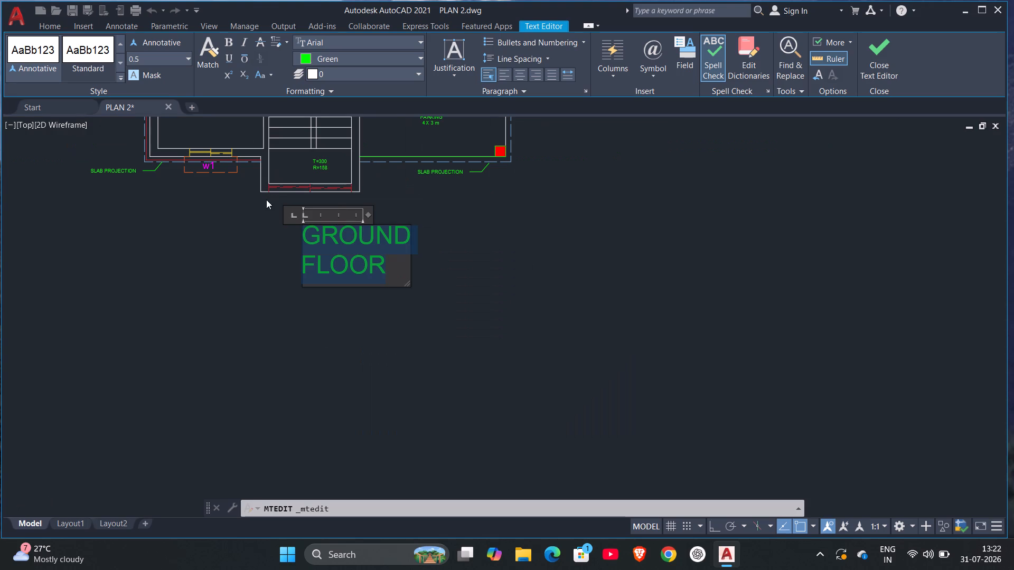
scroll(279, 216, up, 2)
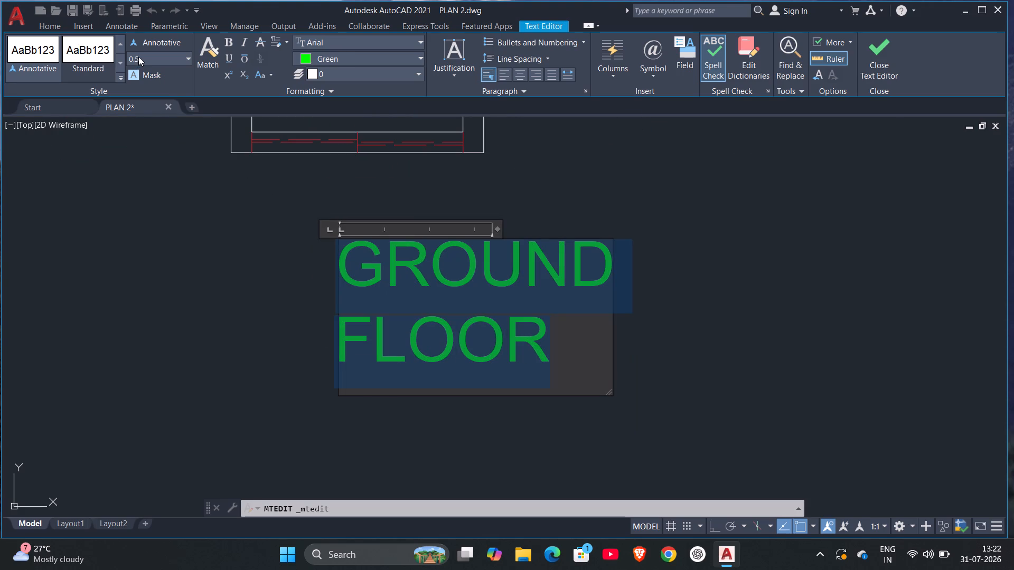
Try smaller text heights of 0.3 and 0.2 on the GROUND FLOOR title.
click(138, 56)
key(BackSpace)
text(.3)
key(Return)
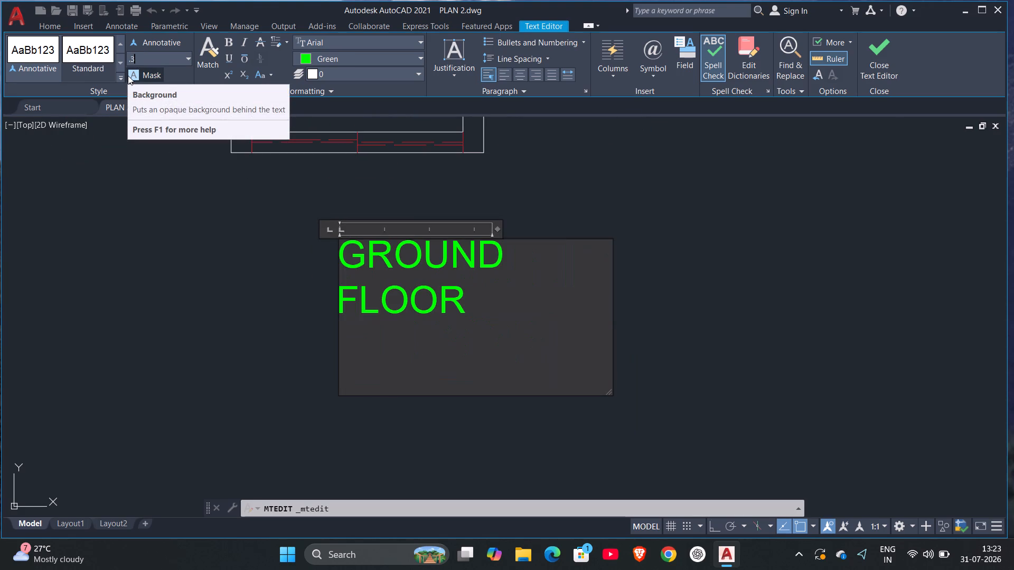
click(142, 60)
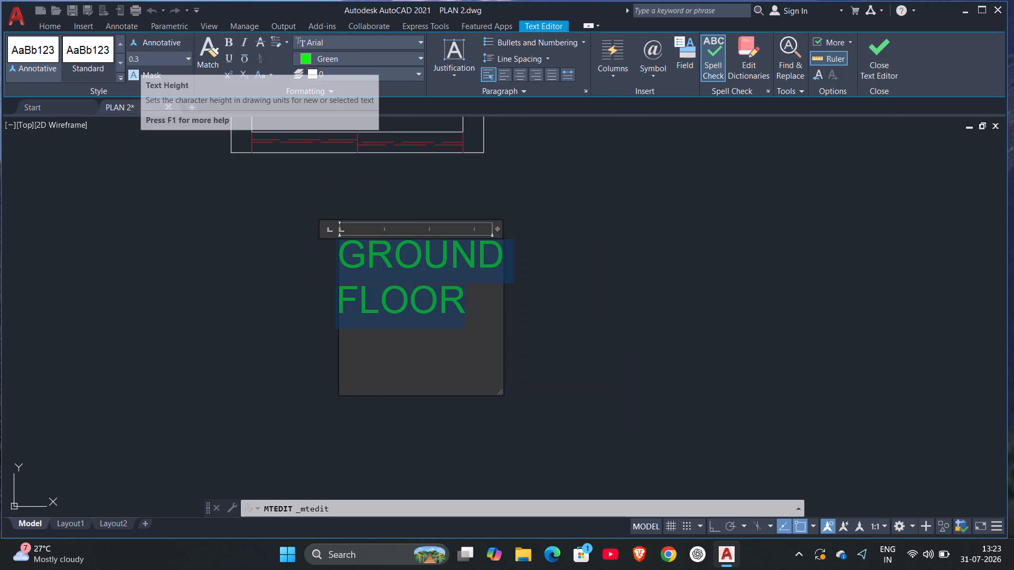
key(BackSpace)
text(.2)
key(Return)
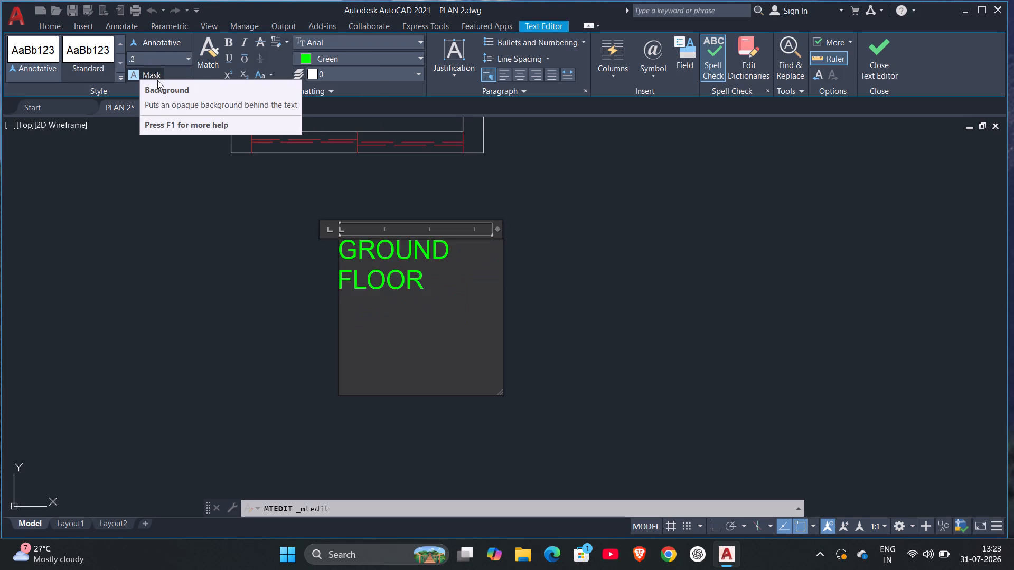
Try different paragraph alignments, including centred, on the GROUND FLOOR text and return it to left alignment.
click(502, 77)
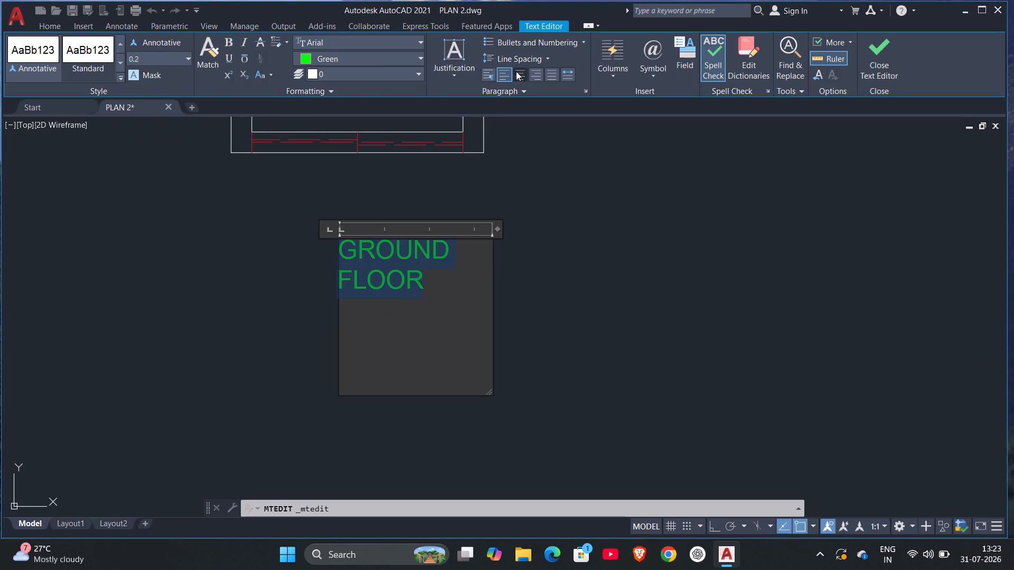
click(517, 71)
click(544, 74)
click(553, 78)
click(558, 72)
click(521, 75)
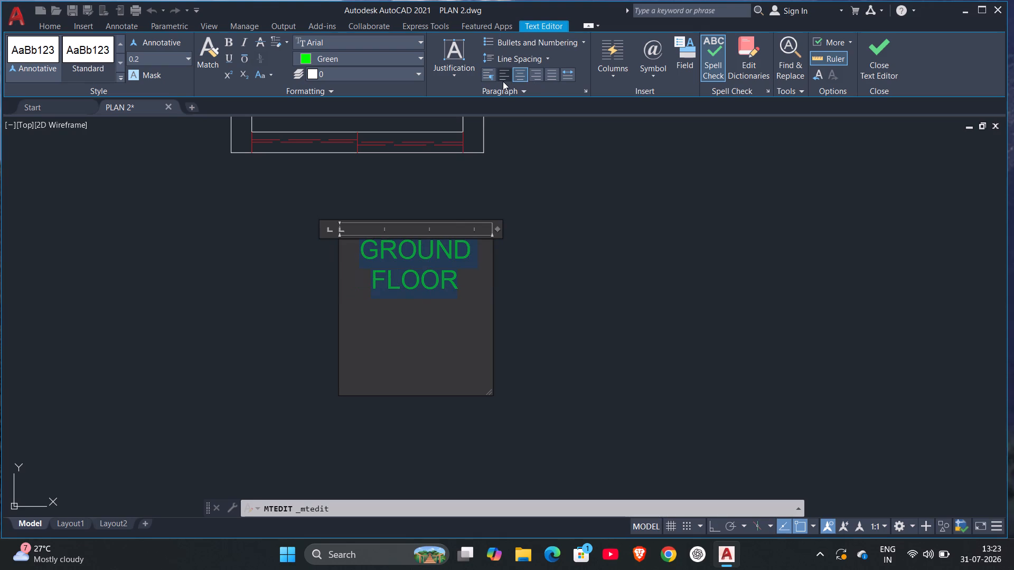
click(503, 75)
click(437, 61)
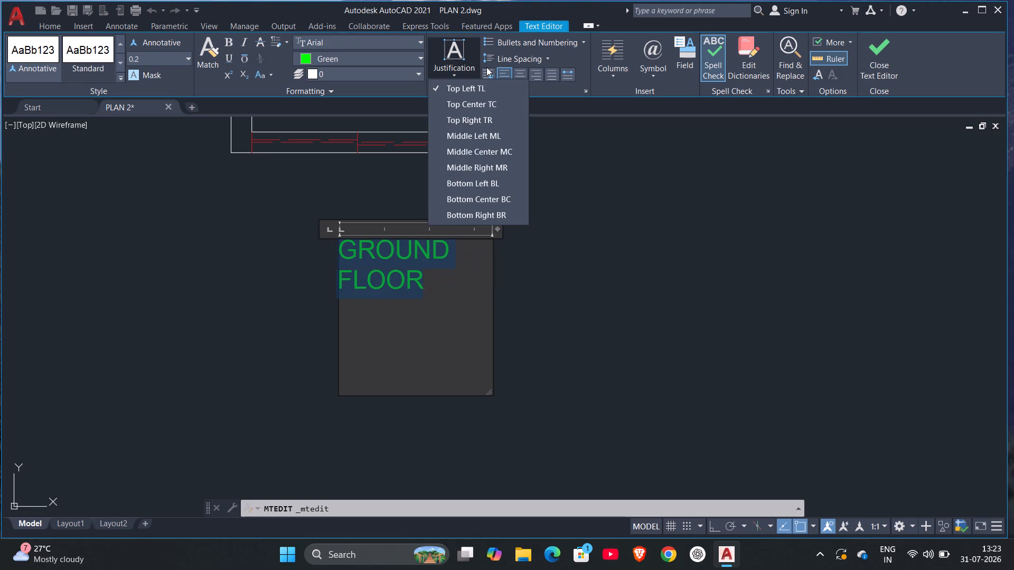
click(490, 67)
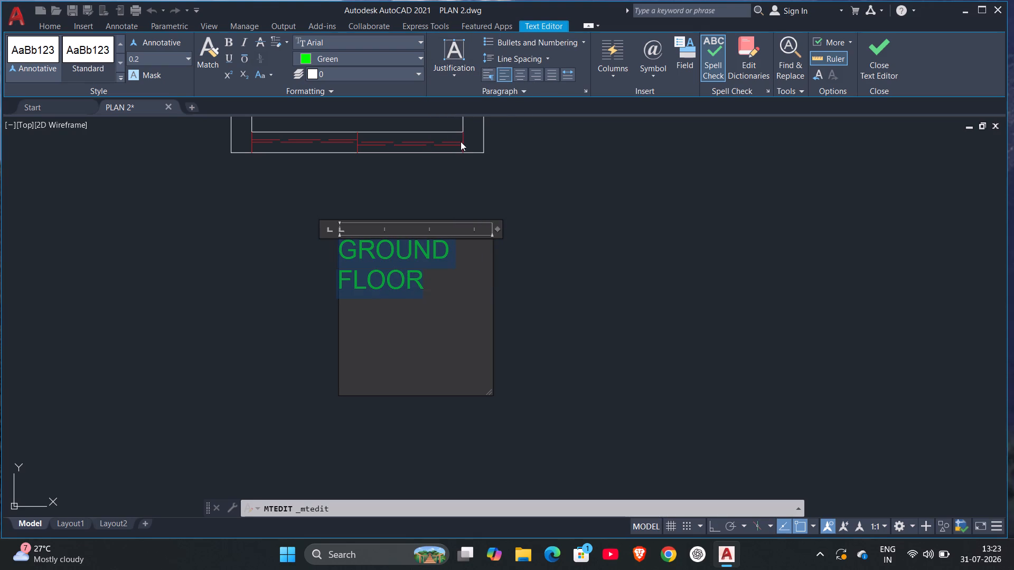
Set the GROUND FLOOR text height to 0.1.
click(157, 53)
click(189, 60)
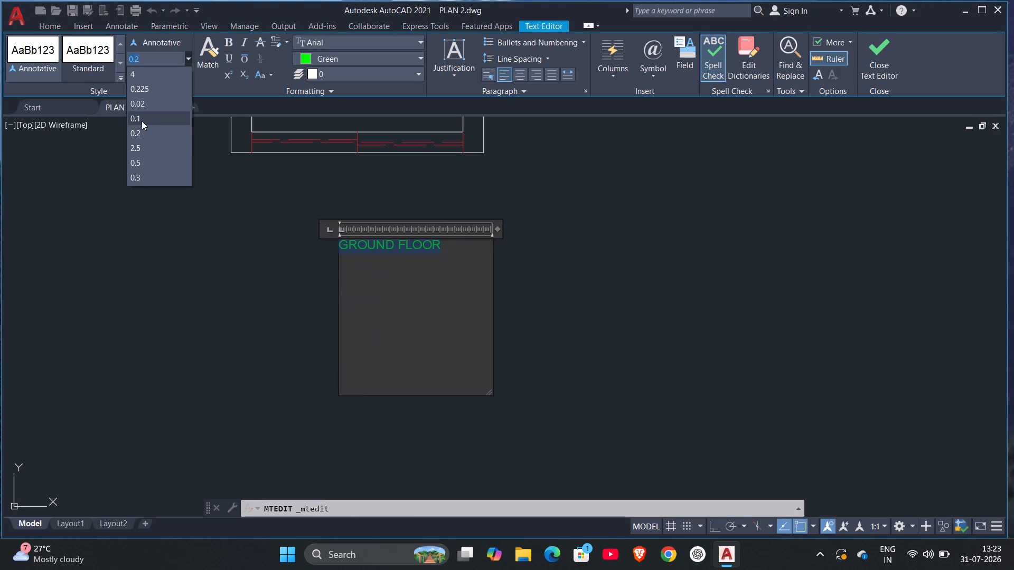
click(144, 114)
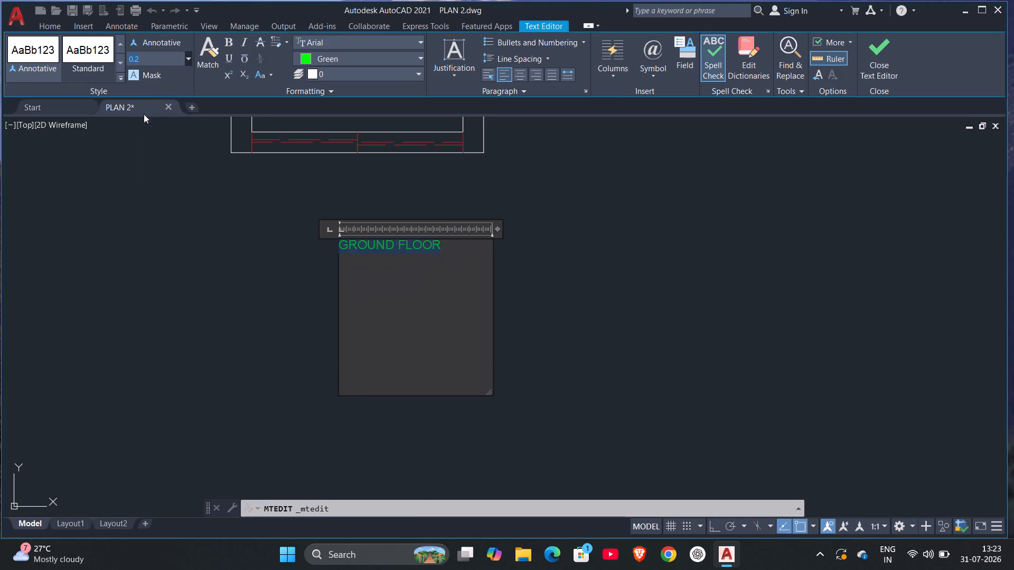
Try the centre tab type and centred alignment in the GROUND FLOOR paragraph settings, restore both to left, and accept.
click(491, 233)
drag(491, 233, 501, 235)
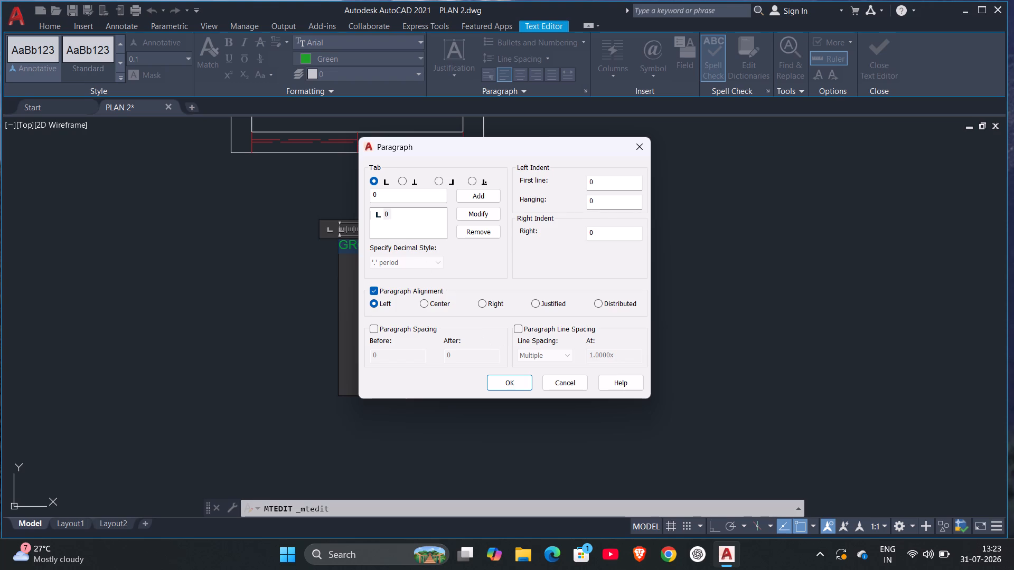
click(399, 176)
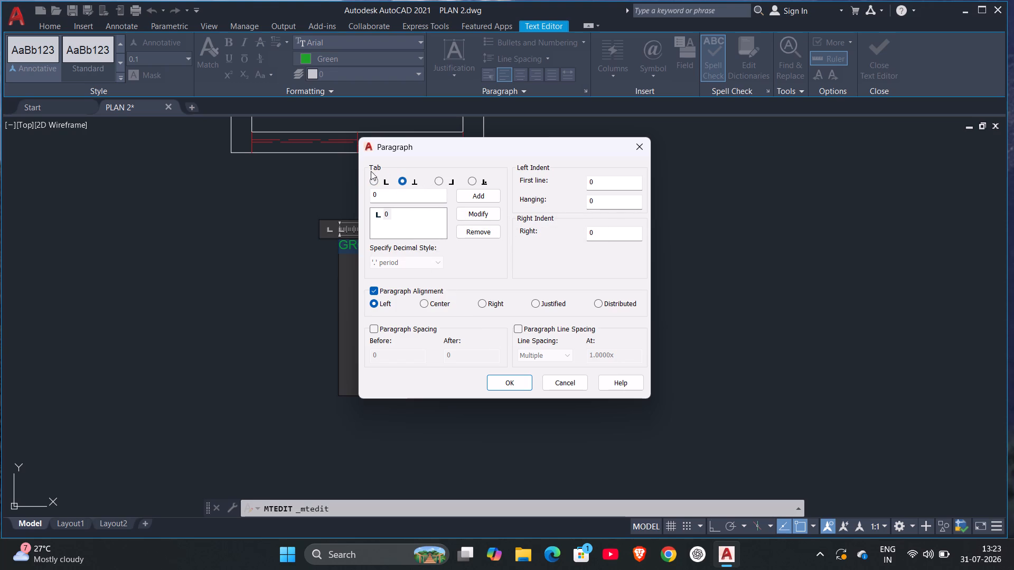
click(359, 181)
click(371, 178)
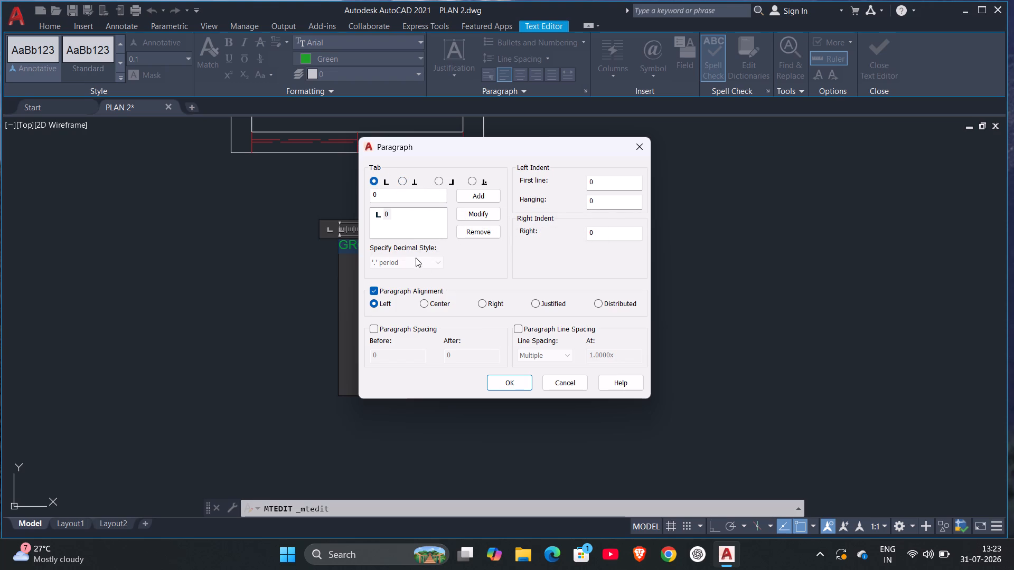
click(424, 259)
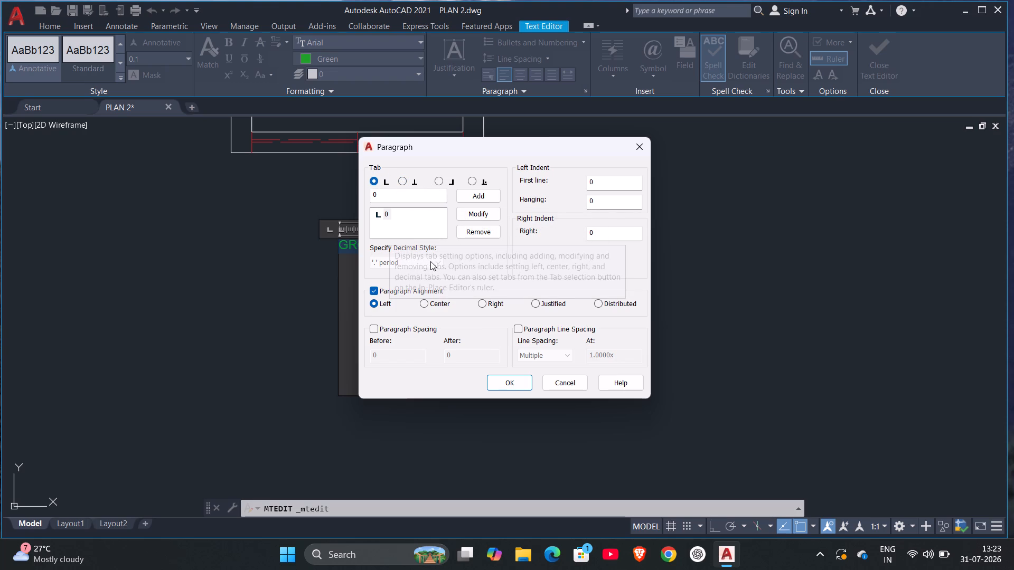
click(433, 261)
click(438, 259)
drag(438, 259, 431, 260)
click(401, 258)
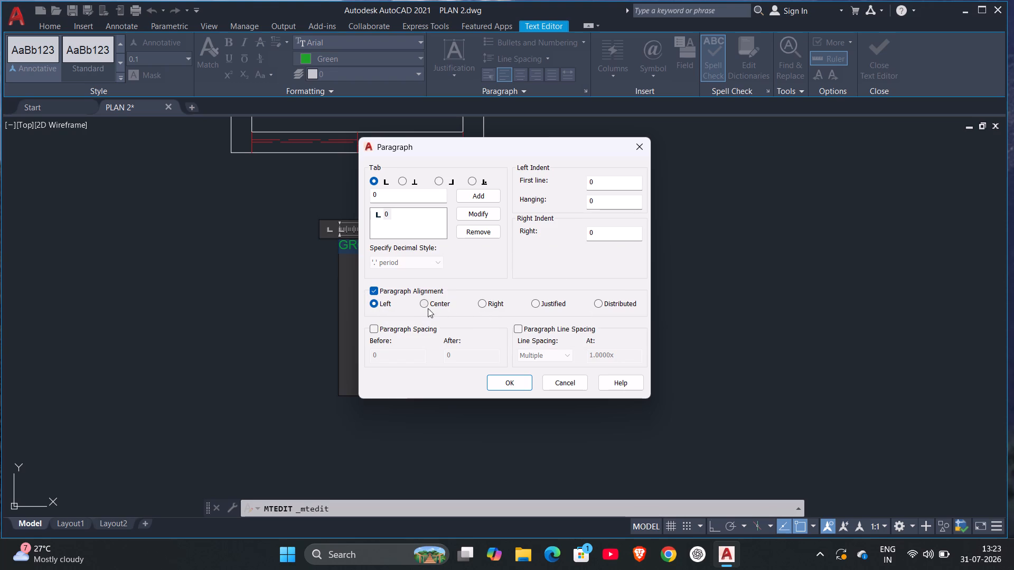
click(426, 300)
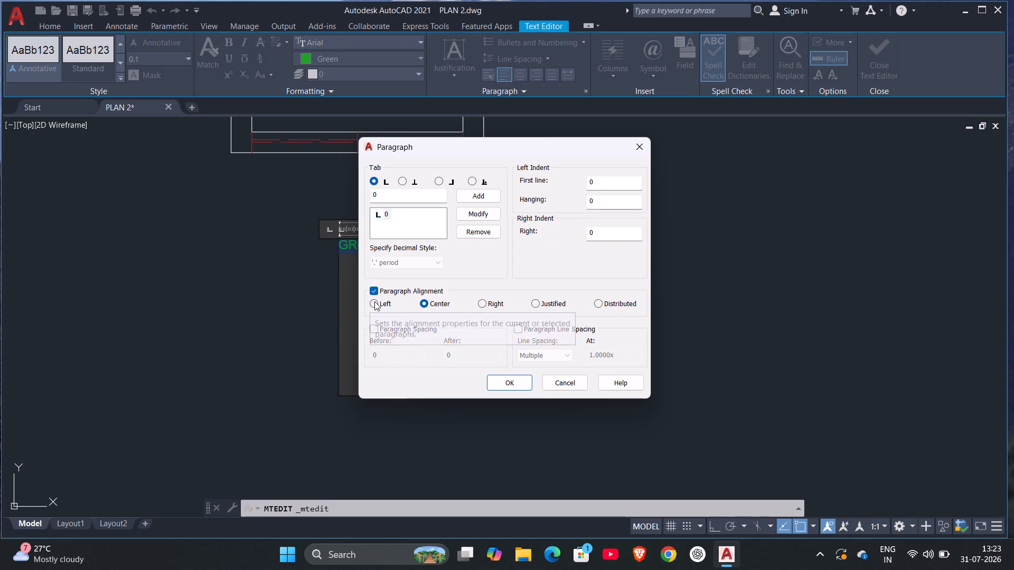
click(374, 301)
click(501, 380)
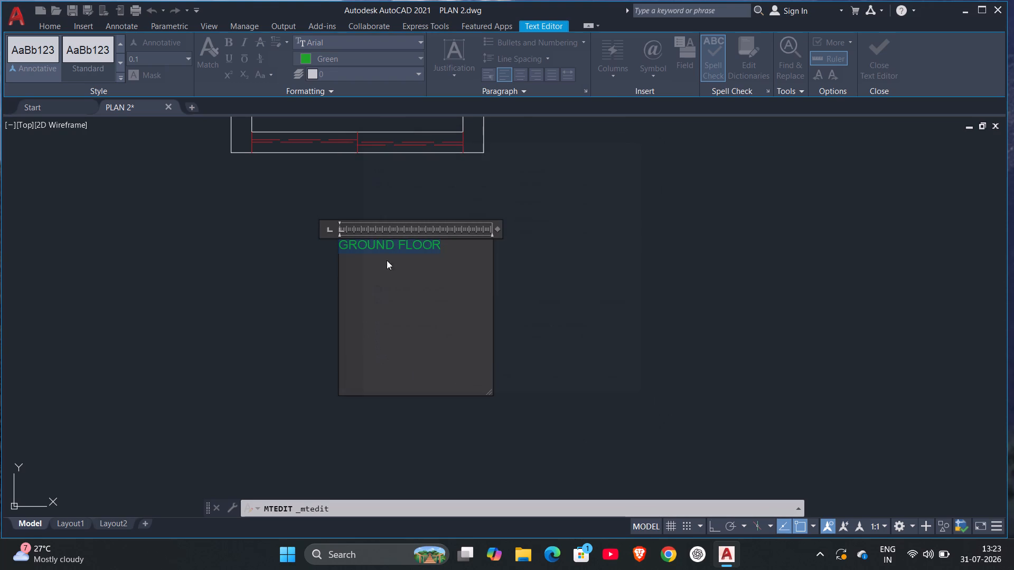
Close the text edit and reposition the GROUND FLOOR title up and left, closer beneath the staircase.
click(557, 279)
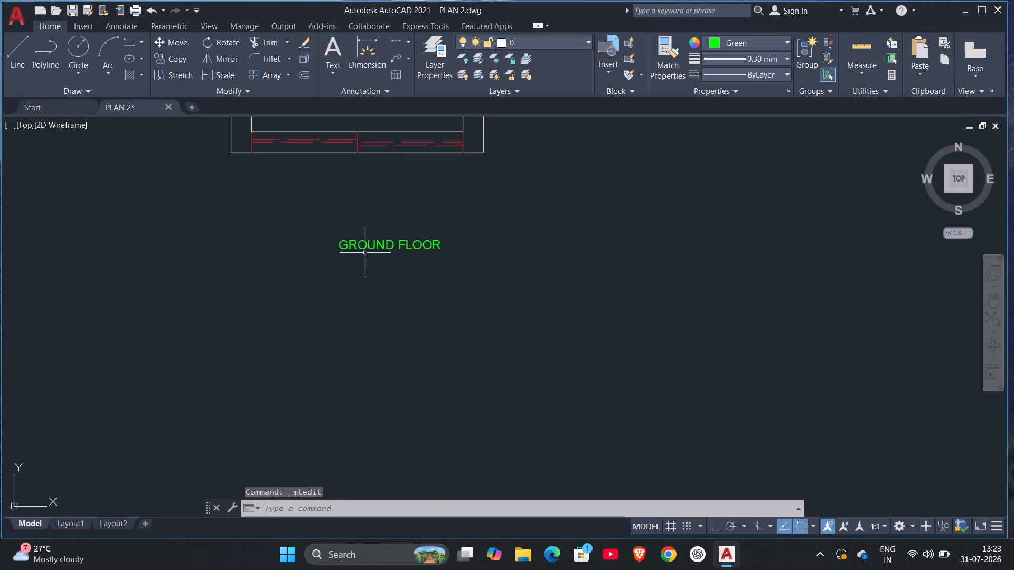
click(365, 252)
click(349, 243)
drag(340, 242, 340, 241)
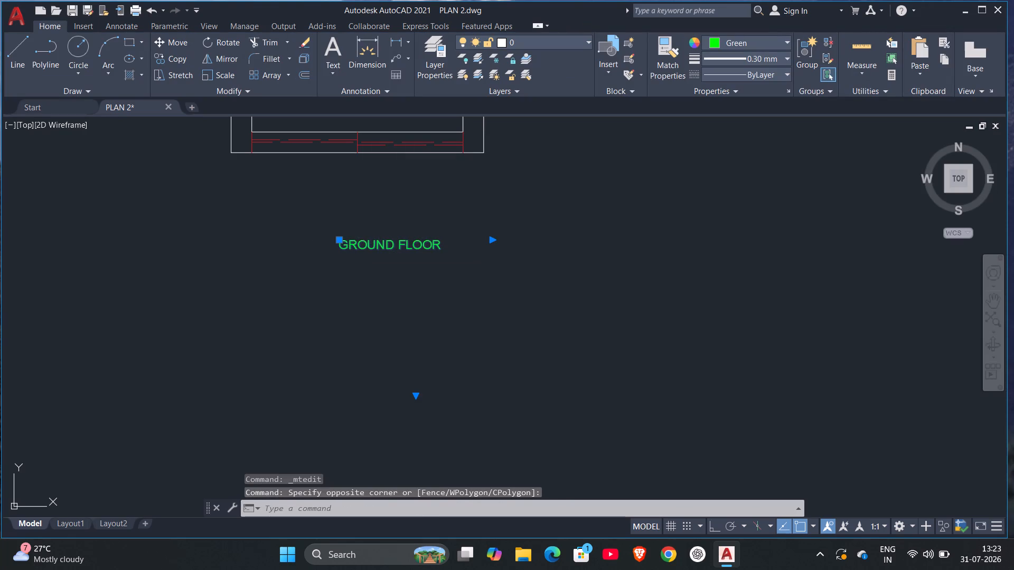
drag(340, 241, 331, 225)
click(331, 225)
drag(330, 226, 333, 214)
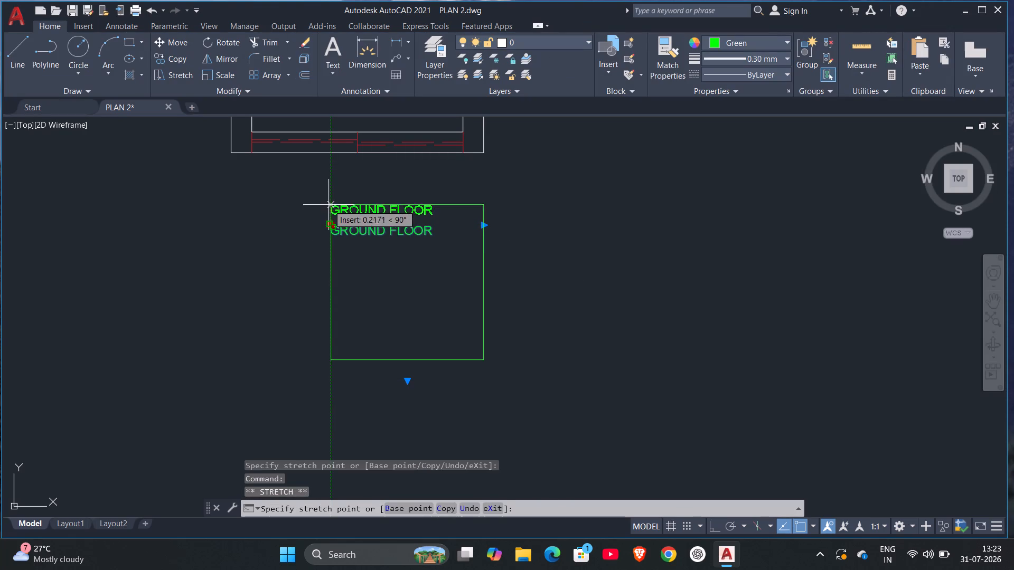
click(285, 210)
Shorten the GROUND FLOOR text frame so its lower edge sits just below the lettering.
scroll(523, 301, down, 2)
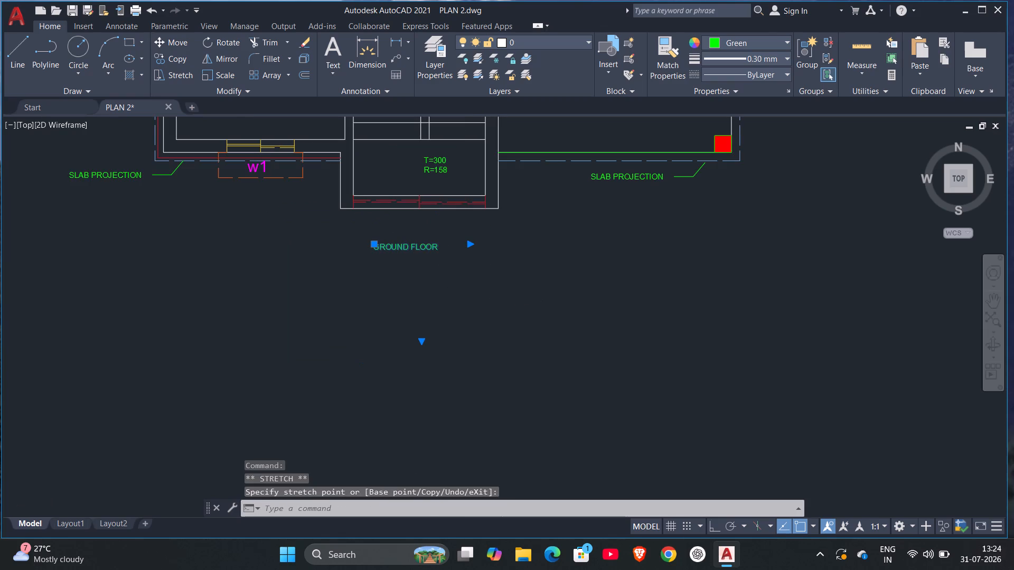
middle_drag(523, 301, 566, 326)
drag(534, 291, 562, 305)
click(554, 298)
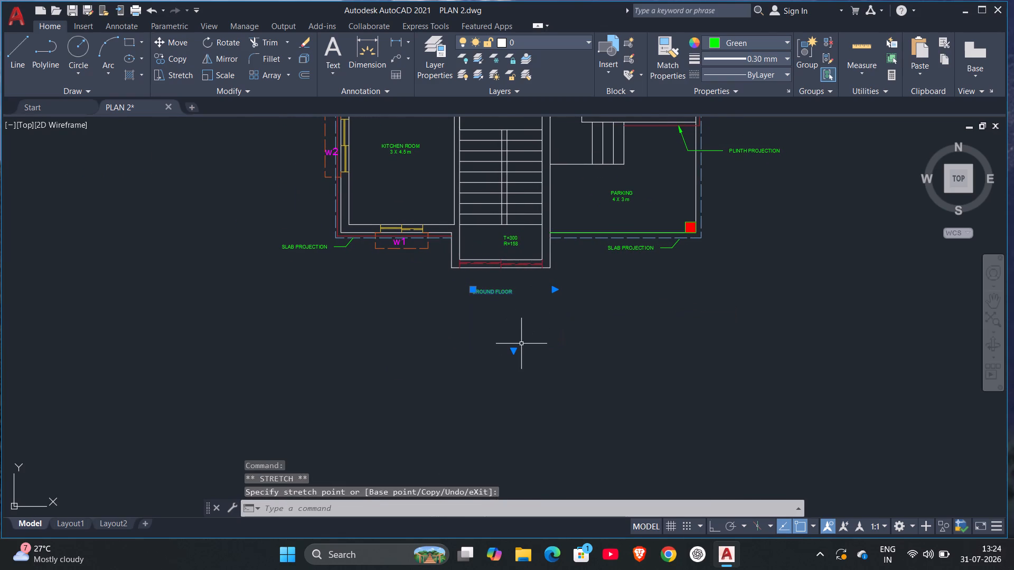
click(517, 350)
drag(514, 350, 514, 333)
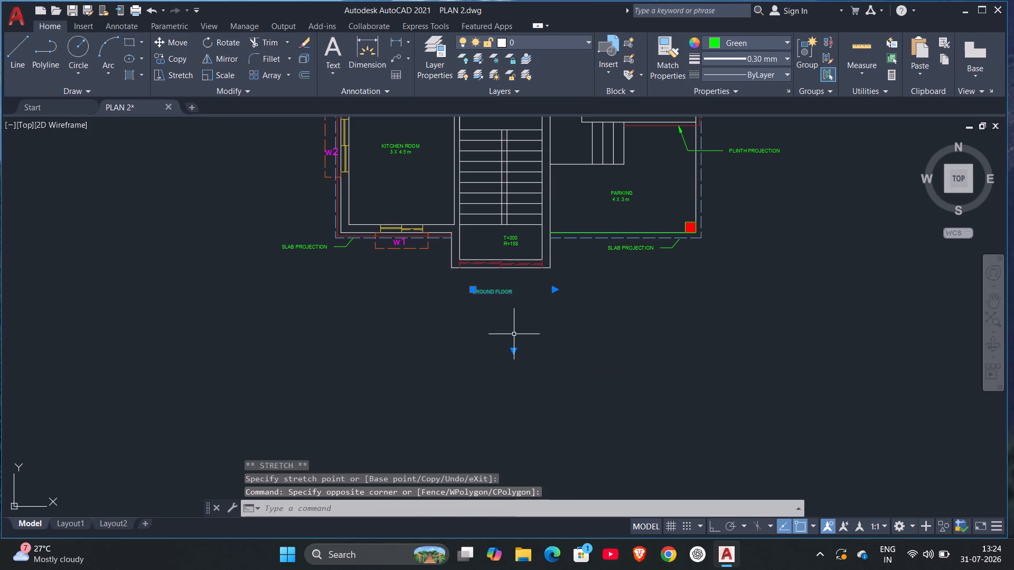
drag(514, 333, 513, 324)
drag(512, 350, 519, 331)
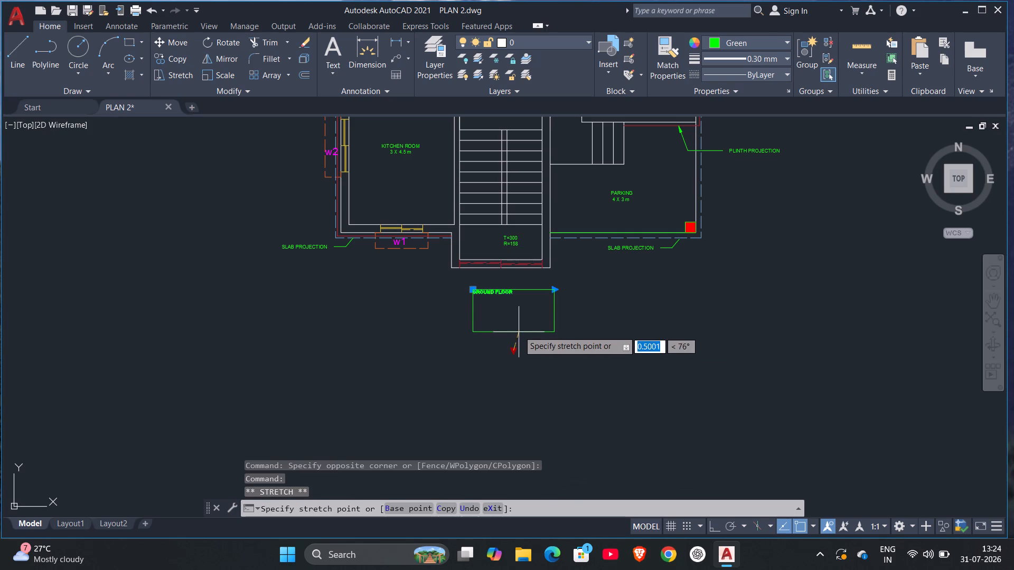
drag(519, 331, 518, 305)
click(518, 305)
Set the text height of the whole GROUND FLOOR title to 0.5 and close the text edit.
scroll(525, 315, up, 2)
click(443, 253)
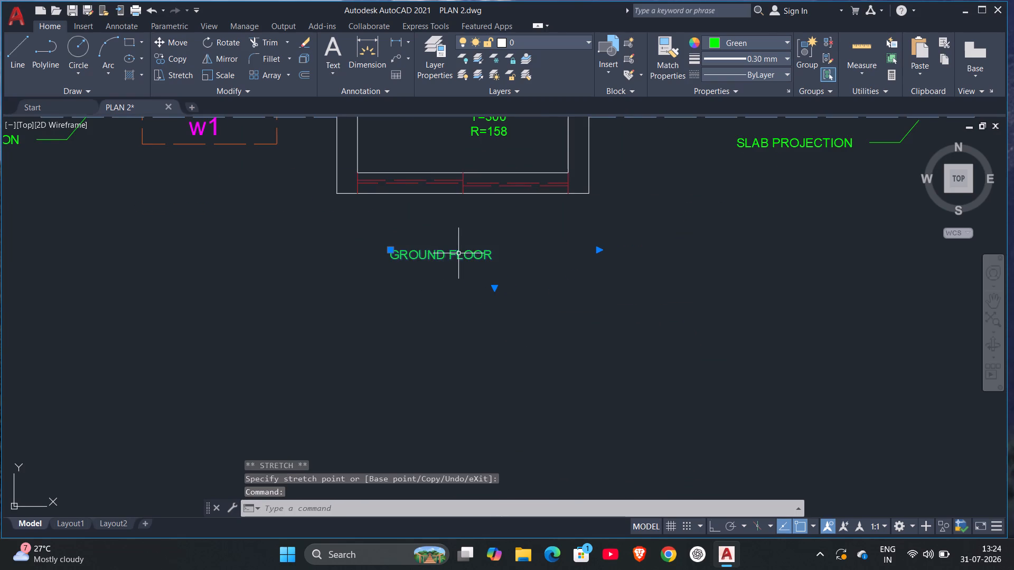
double_click(458, 253)
drag(490, 258, 400, 258)
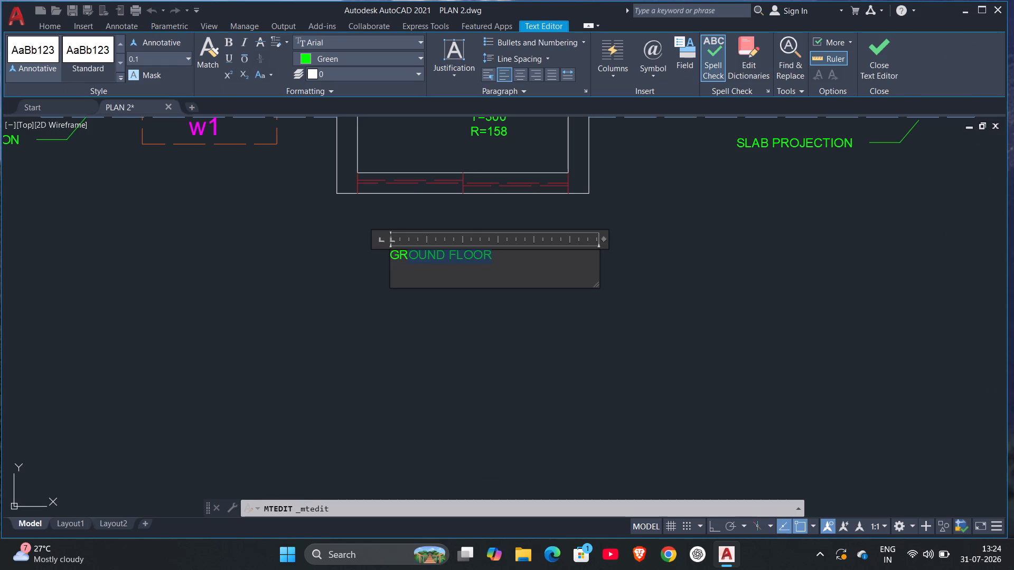
drag(400, 258, 376, 263)
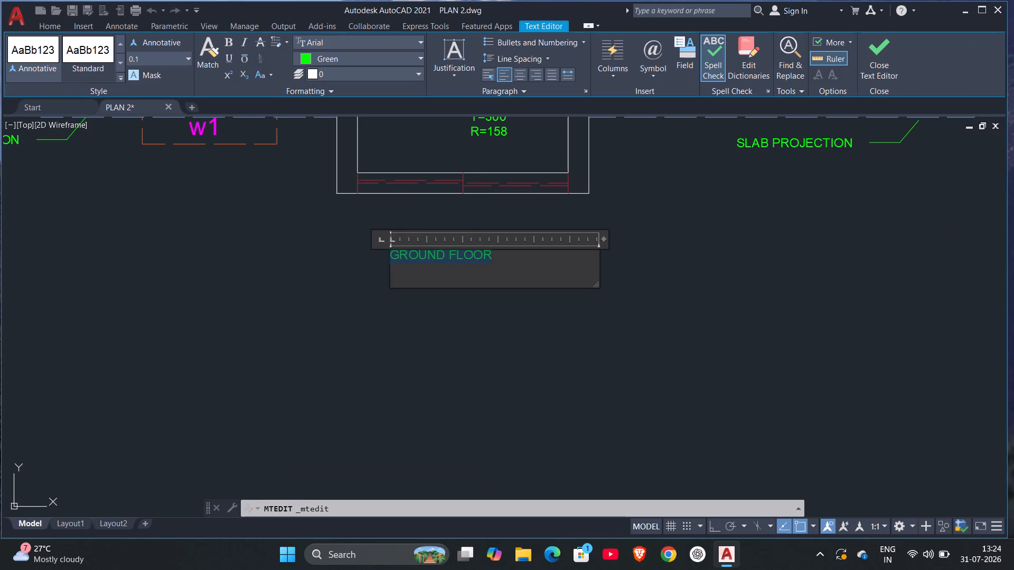
click(155, 58)
key(BackSpace)
key(period)
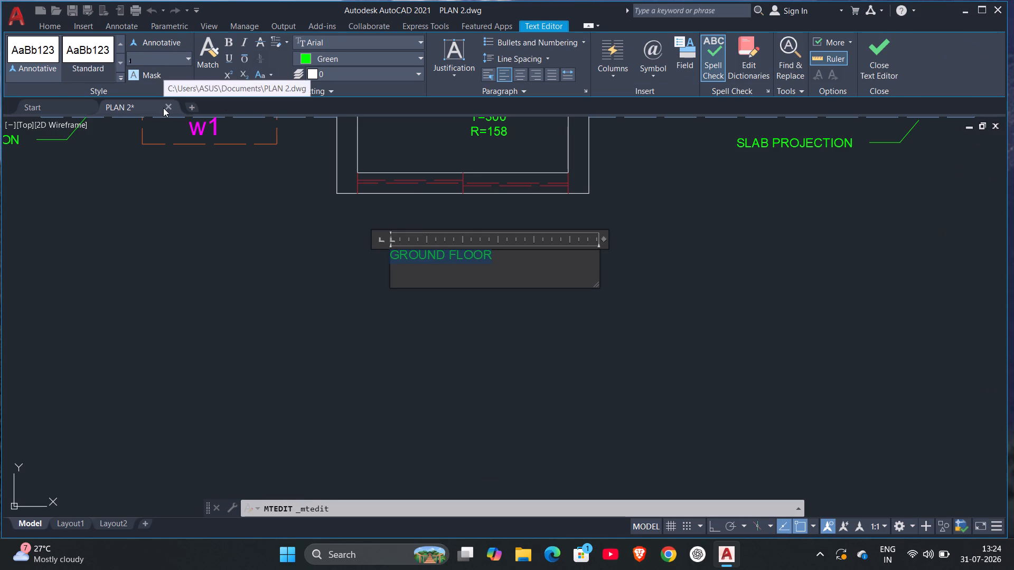
key(5)
key(Return)
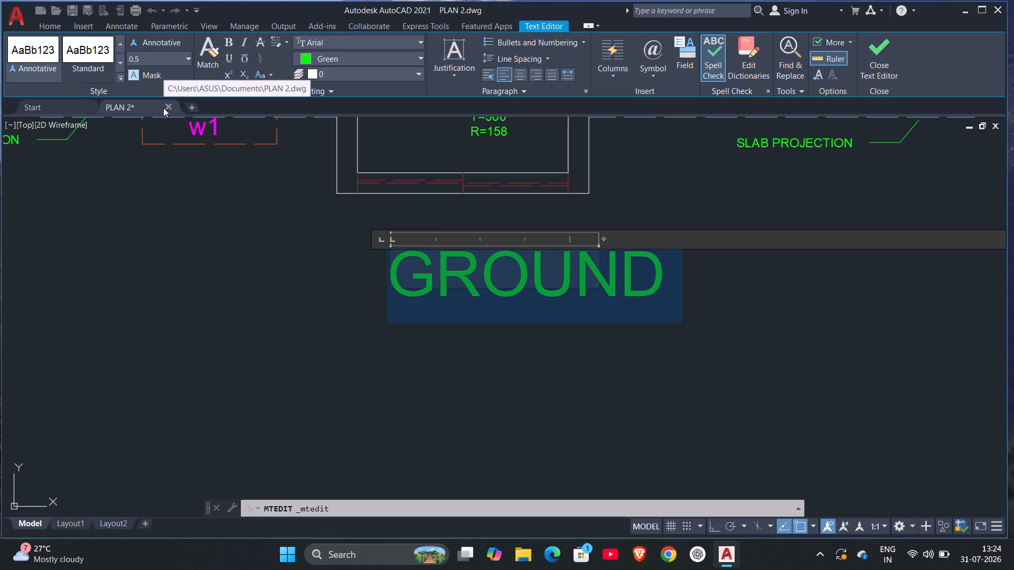
click(659, 408)
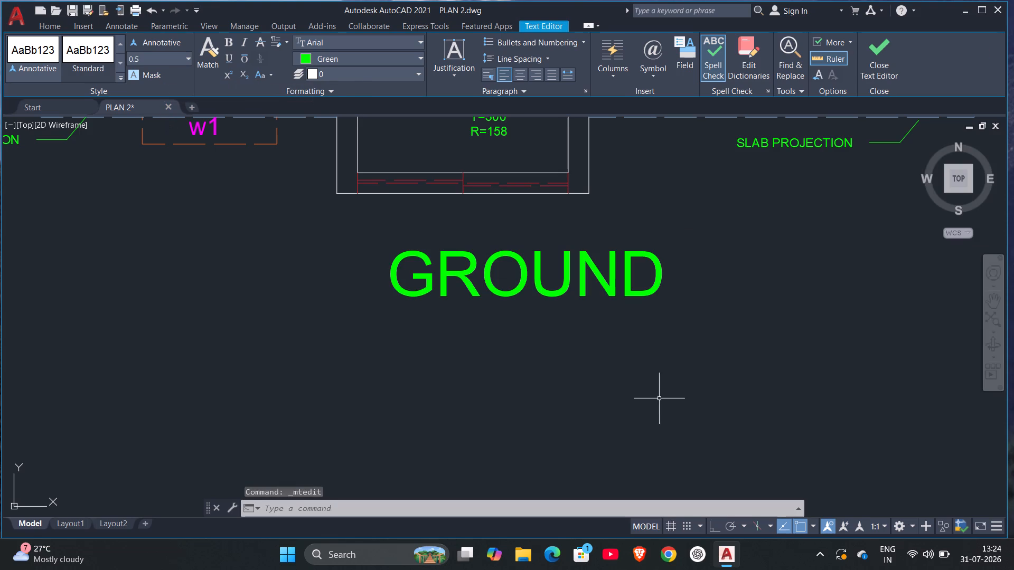
Move the enlarged title left and slightly down beneath the staircase.
drag(626, 273, 593, 284)
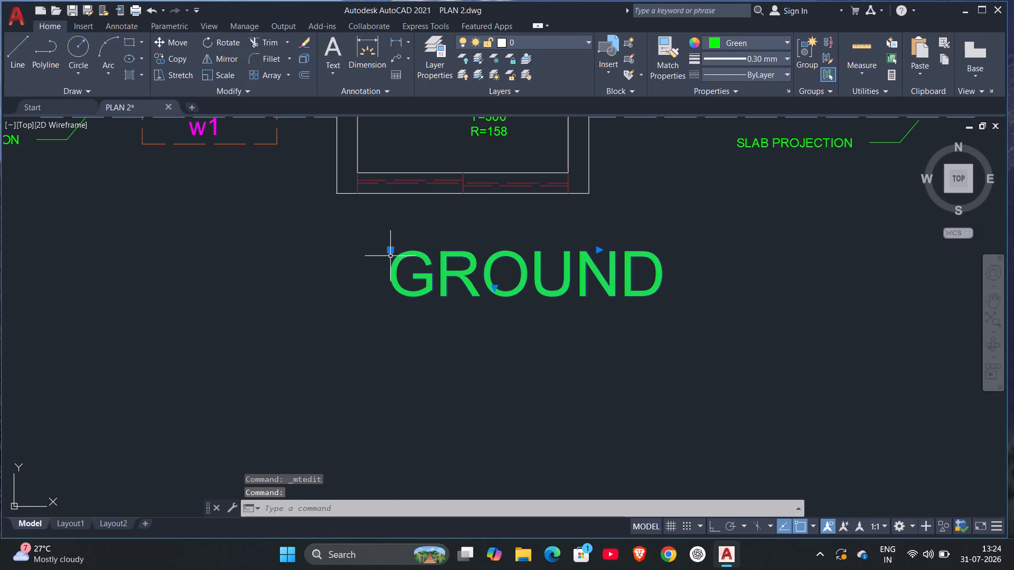
drag(390, 251, 325, 262)
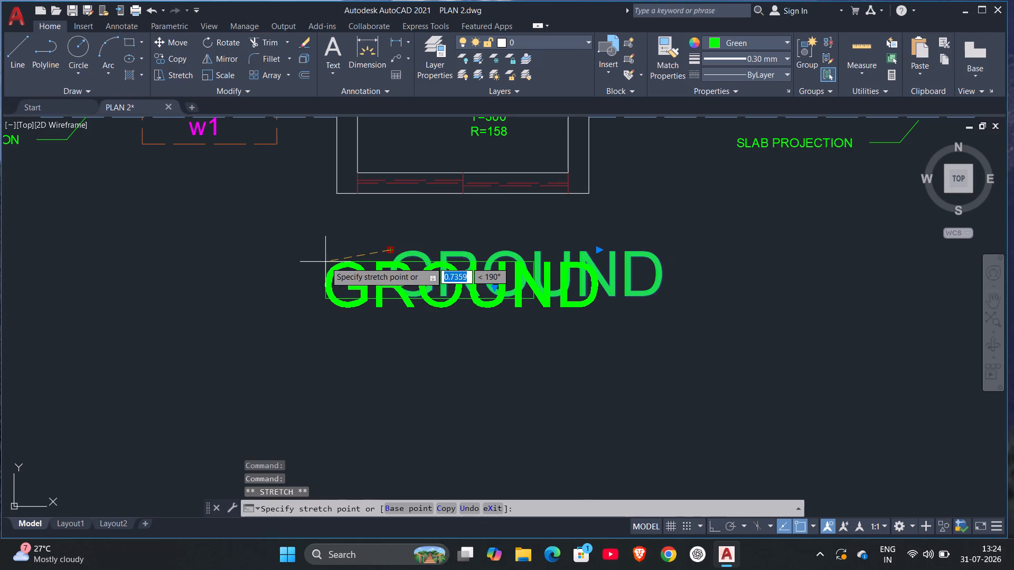
drag(325, 262, 254, 281)
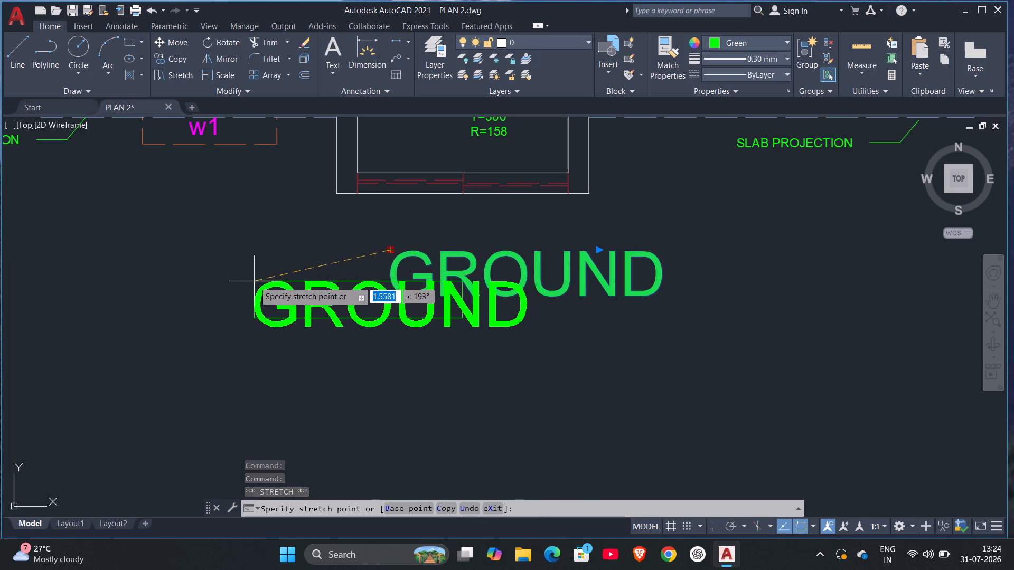
click(254, 281)
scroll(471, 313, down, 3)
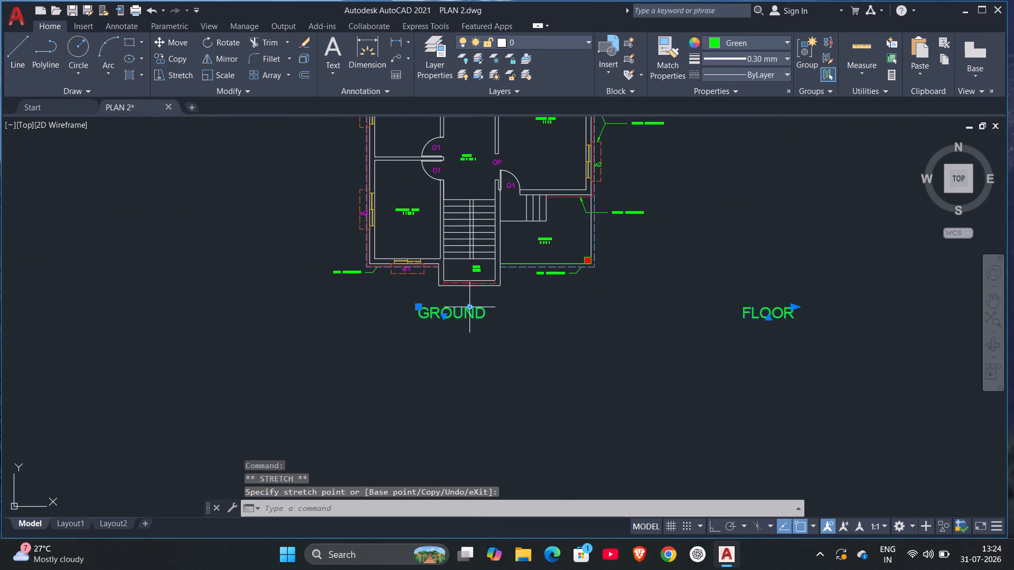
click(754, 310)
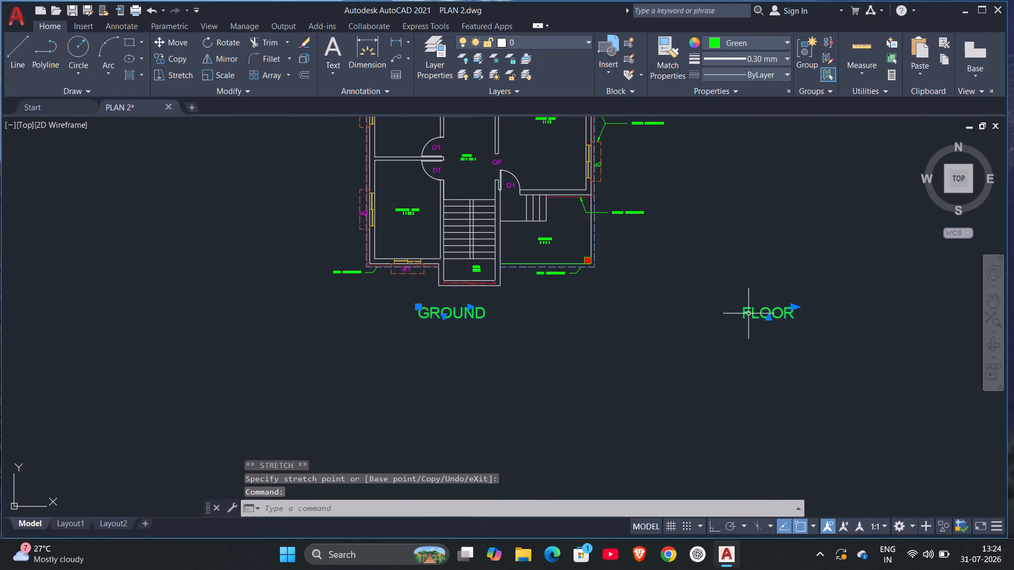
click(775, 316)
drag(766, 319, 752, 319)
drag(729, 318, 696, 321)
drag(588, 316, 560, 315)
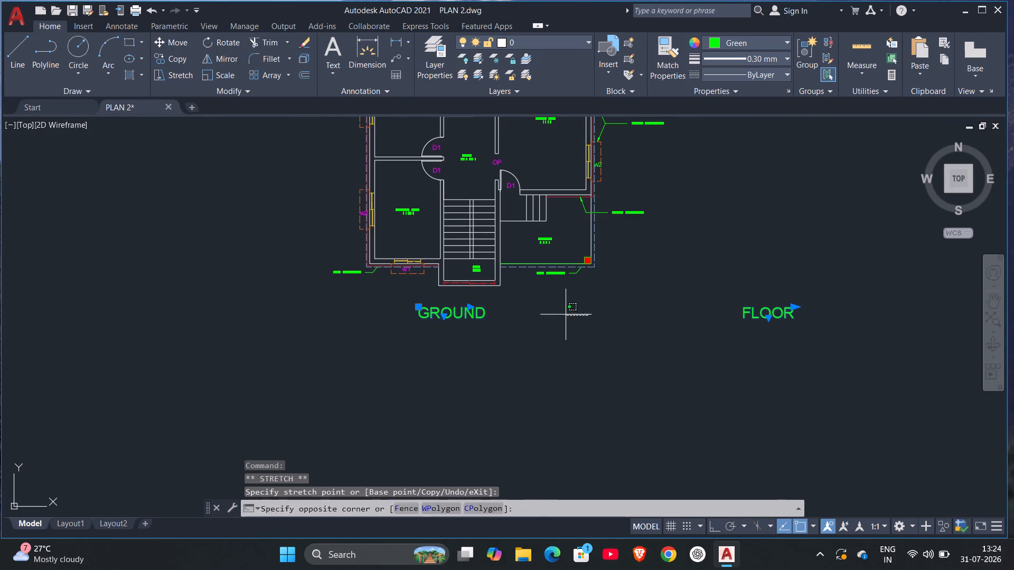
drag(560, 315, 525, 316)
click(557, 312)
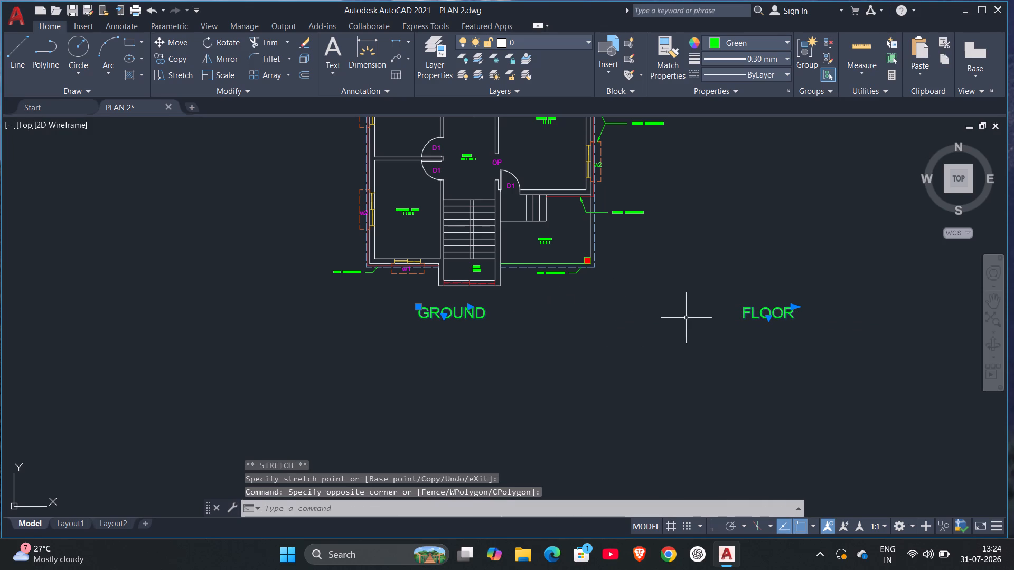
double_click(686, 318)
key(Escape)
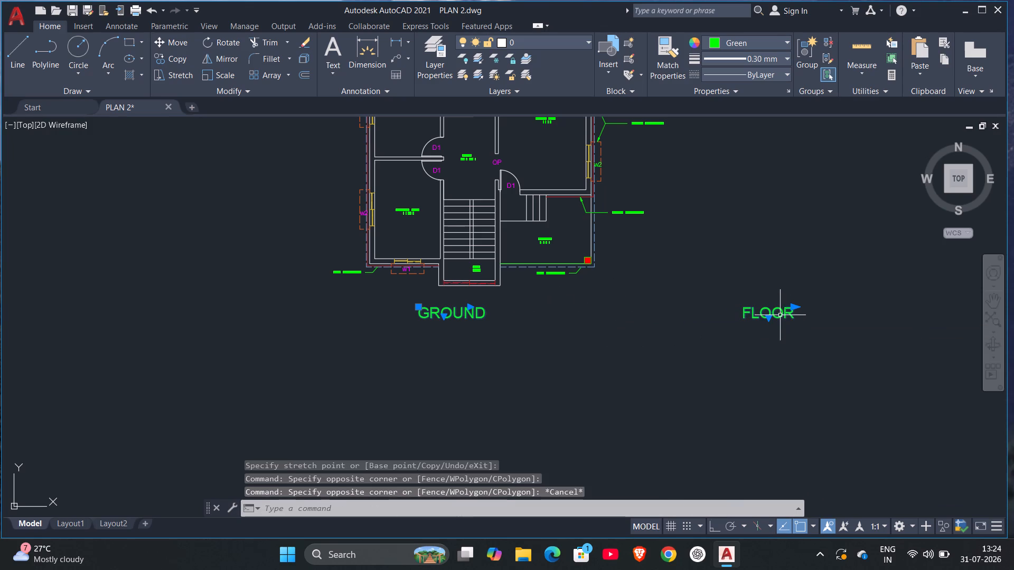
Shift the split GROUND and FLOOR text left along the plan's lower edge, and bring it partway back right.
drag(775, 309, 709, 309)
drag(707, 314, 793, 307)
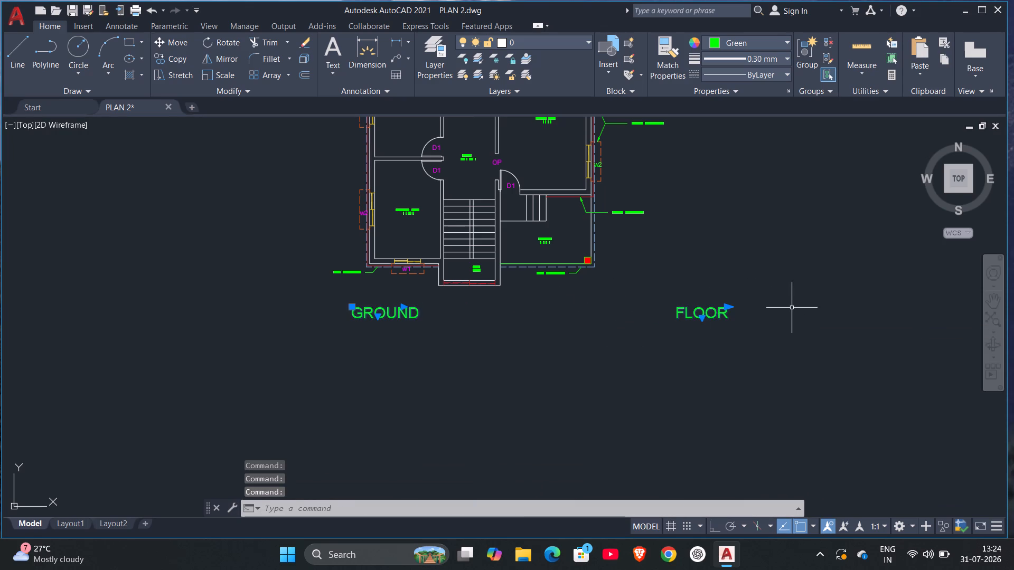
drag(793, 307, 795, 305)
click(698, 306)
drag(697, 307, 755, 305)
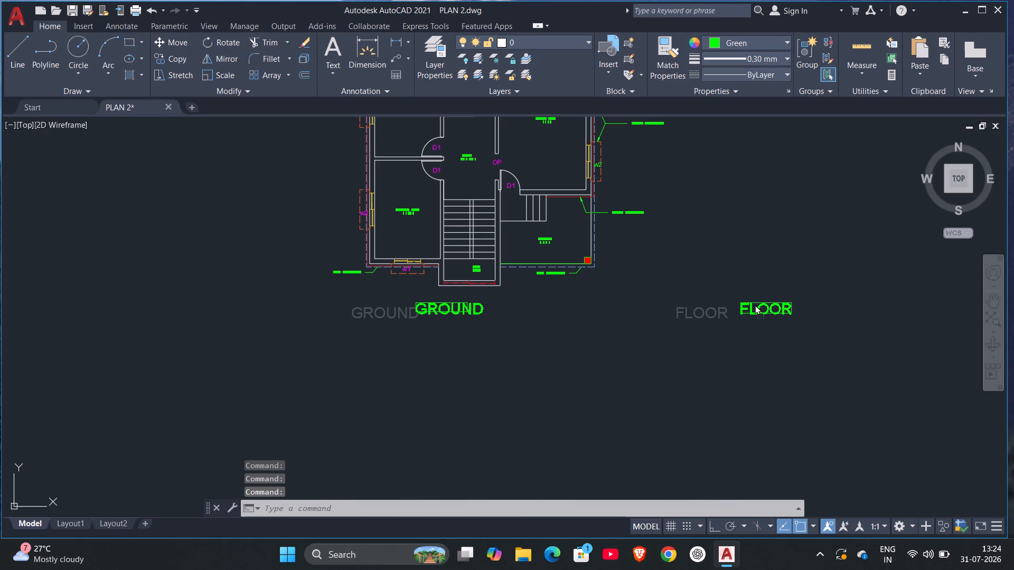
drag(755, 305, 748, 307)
Narrow the title's overall column width so that FLOOR sits right beside GROUND on one line.
drag(751, 305, 760, 308)
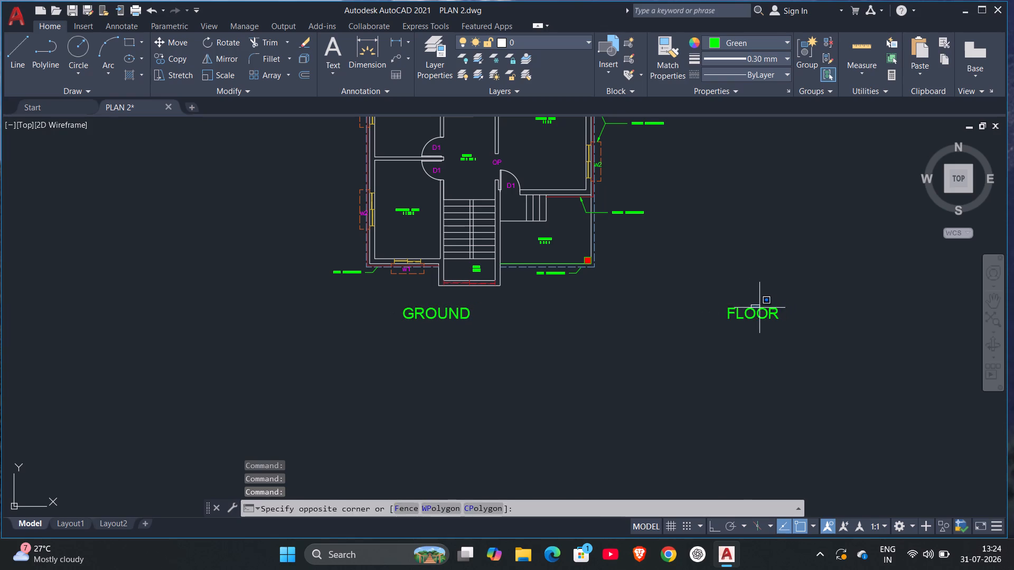
drag(760, 308, 775, 313)
drag(750, 310, 780, 317)
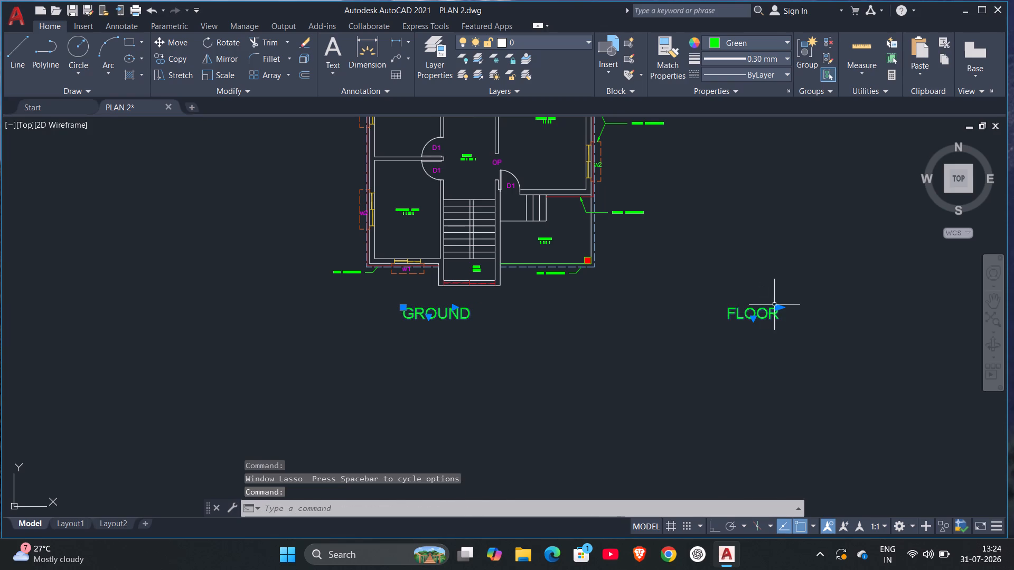
click(775, 308)
drag(776, 308, 541, 320)
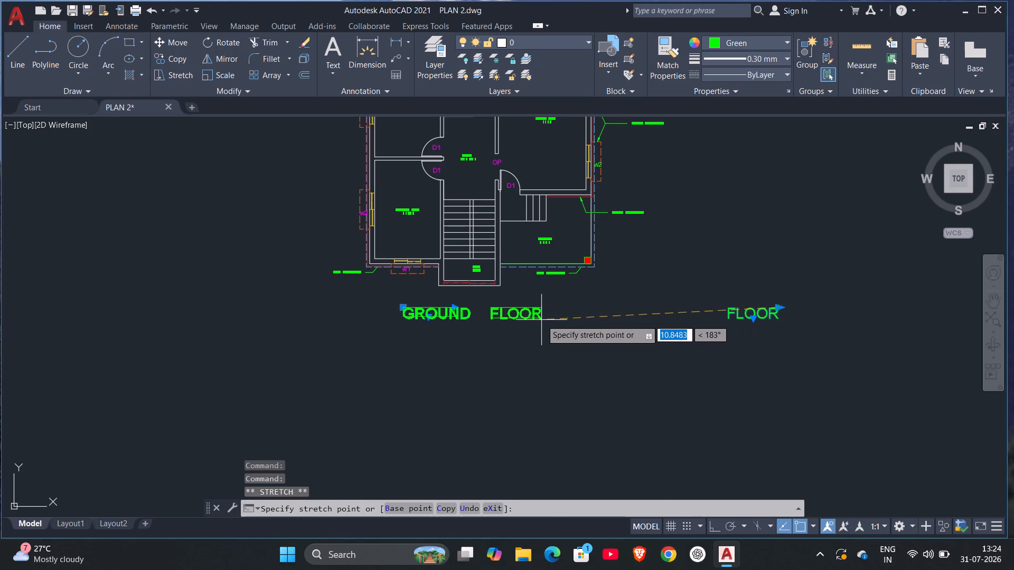
drag(541, 320, 529, 330)
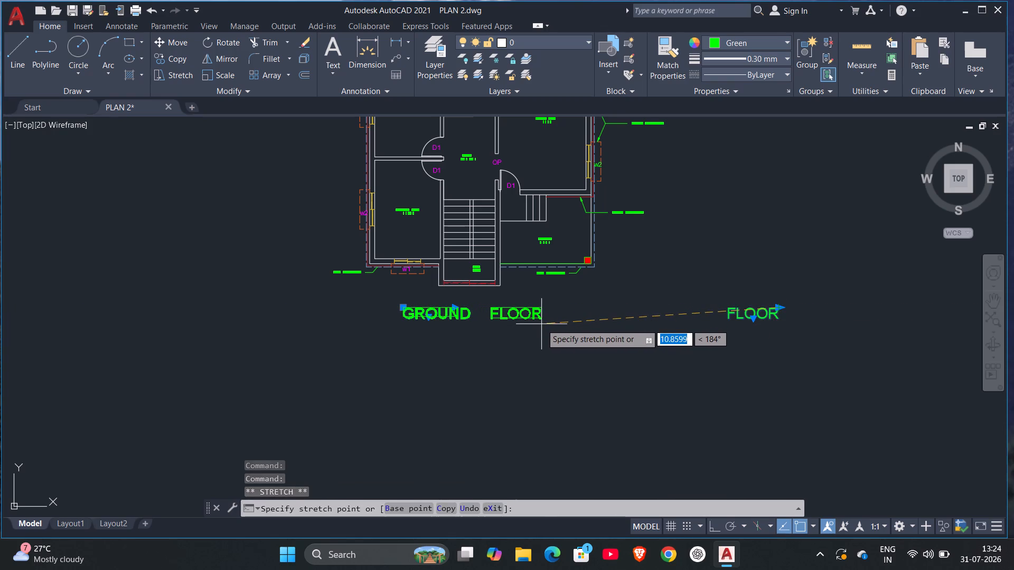
click(530, 326)
drag(599, 310, 617, 306)
key(Escape)
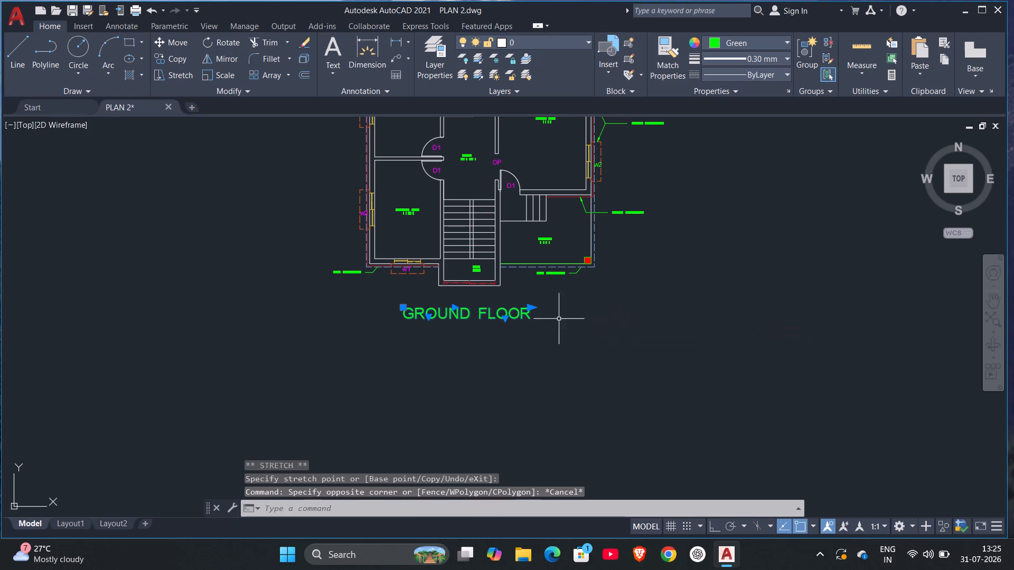
key(Escape)
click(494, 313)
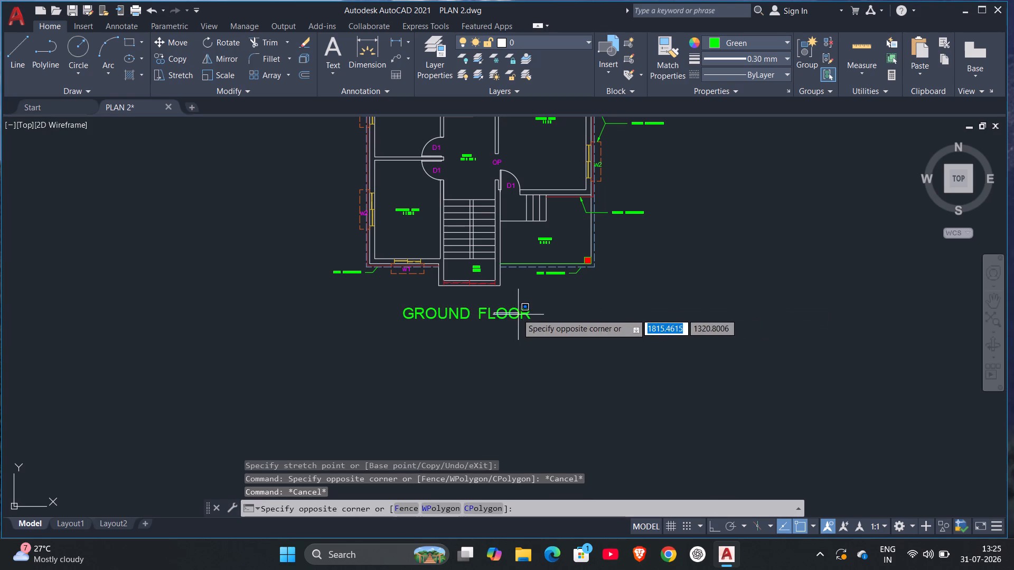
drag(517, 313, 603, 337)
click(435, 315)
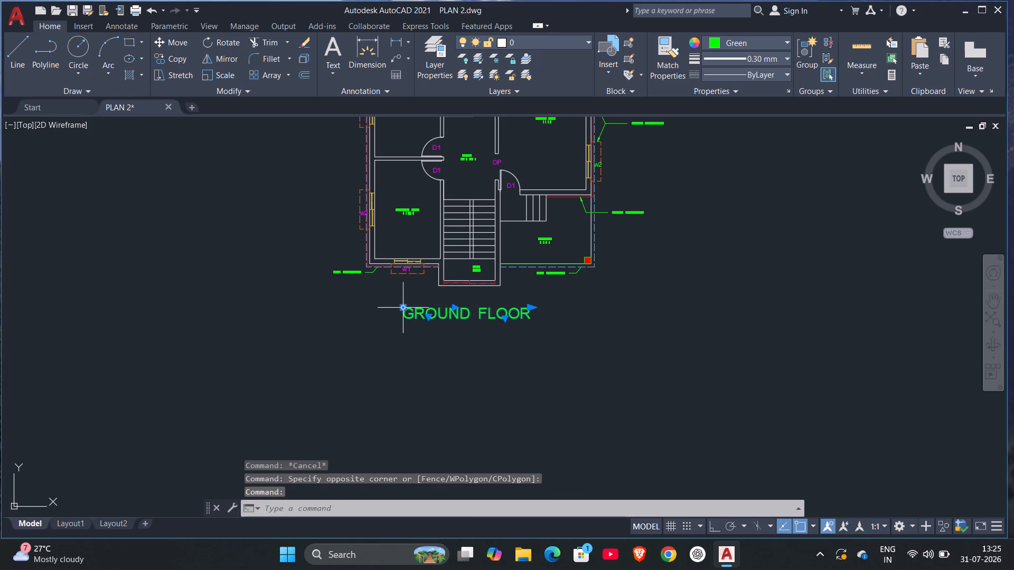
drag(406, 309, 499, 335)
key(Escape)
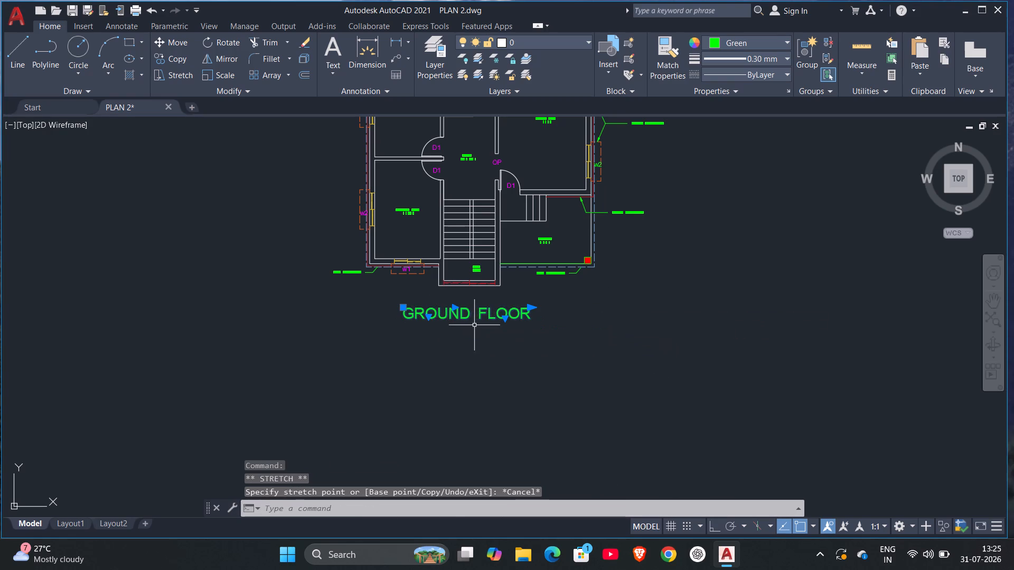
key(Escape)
Move the GROUND FLOOR title horizontally about 1.18 units to the right beneath the staircase.
drag(412, 311, 415, 318)
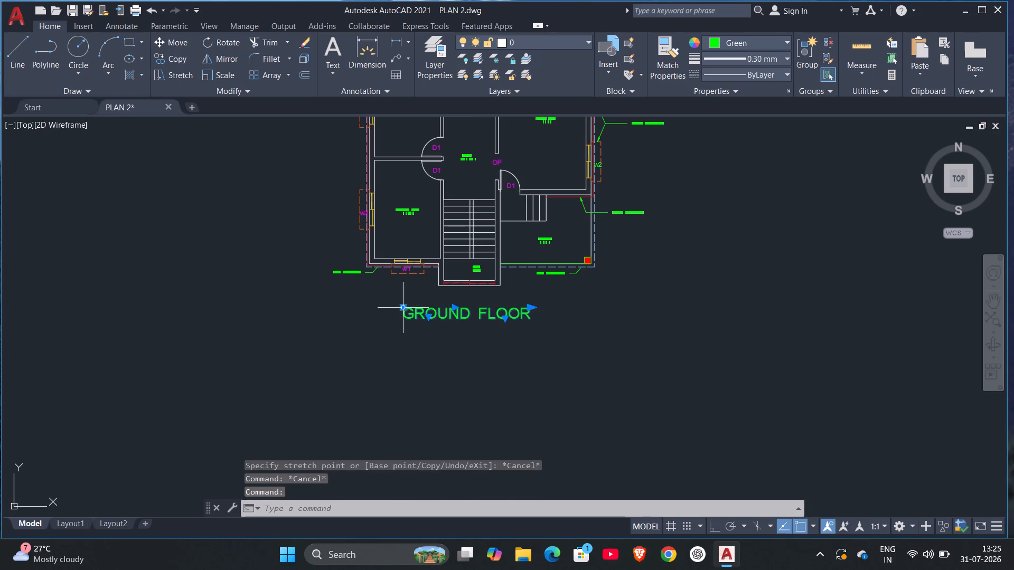
drag(402, 310, 440, 315)
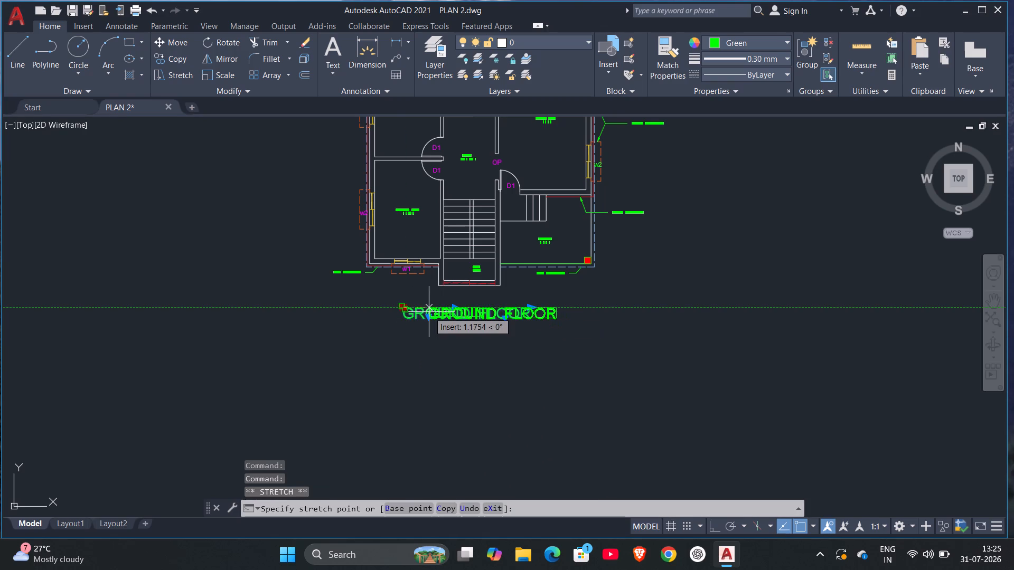
click(429, 312)
key(Escape)
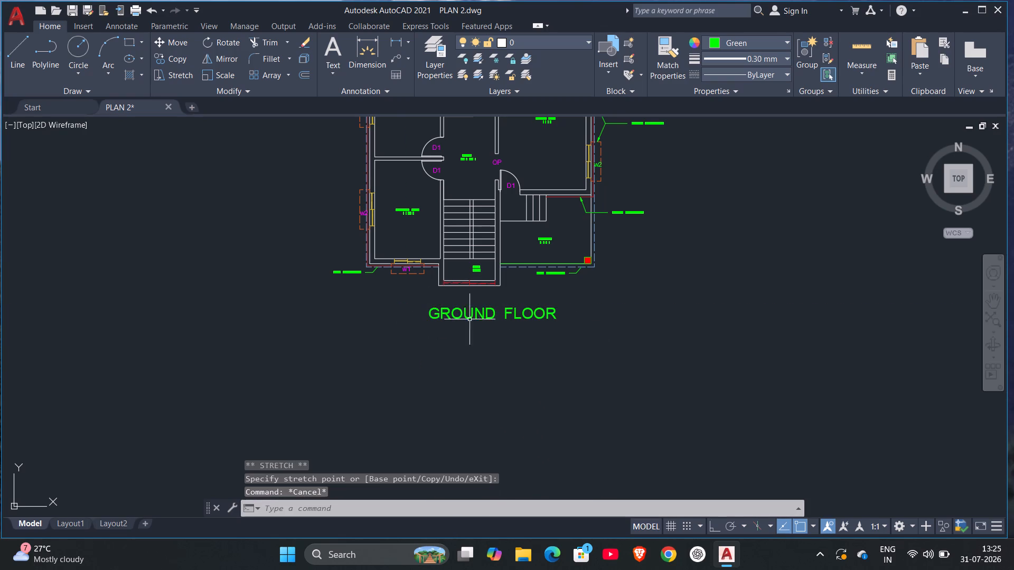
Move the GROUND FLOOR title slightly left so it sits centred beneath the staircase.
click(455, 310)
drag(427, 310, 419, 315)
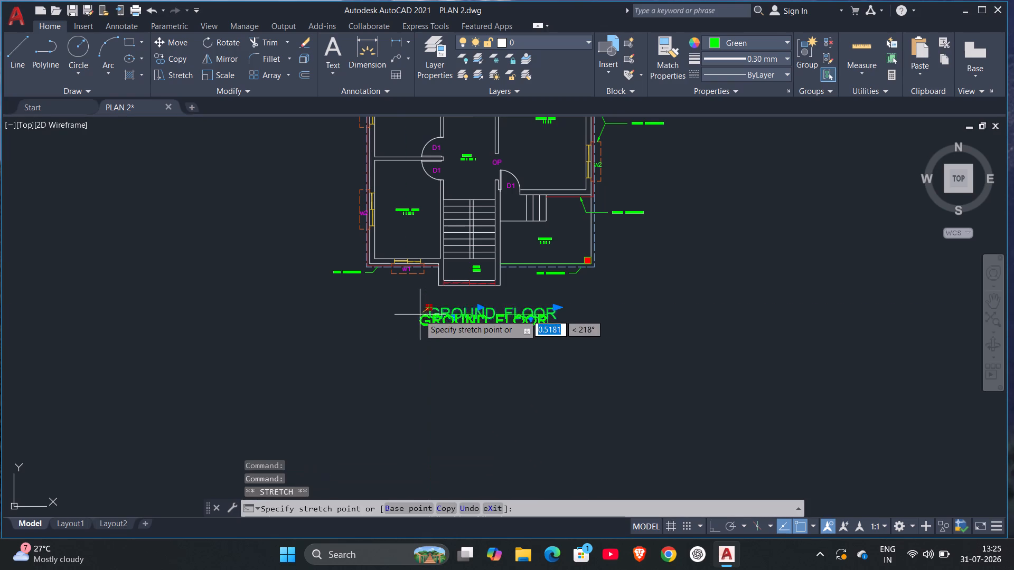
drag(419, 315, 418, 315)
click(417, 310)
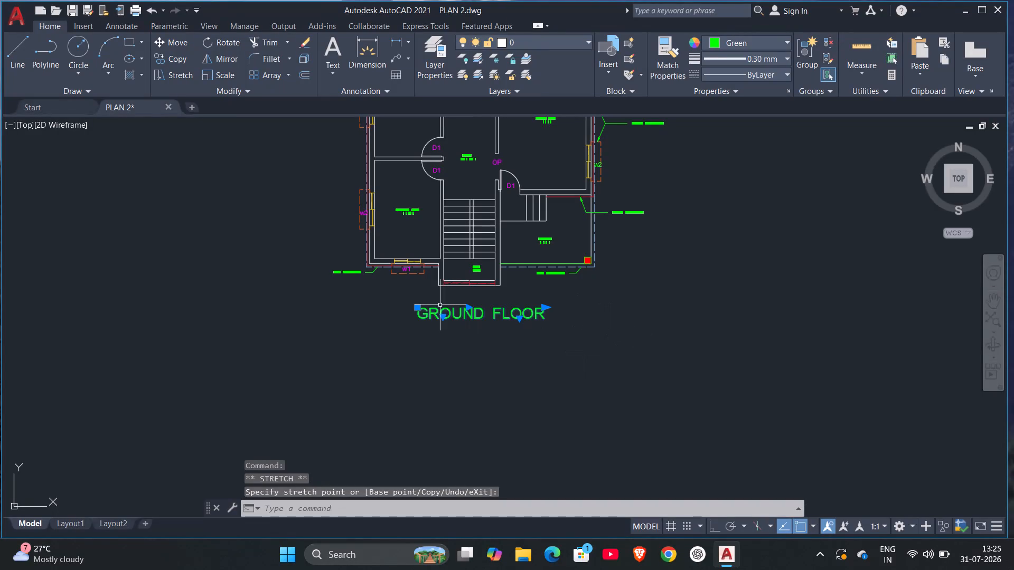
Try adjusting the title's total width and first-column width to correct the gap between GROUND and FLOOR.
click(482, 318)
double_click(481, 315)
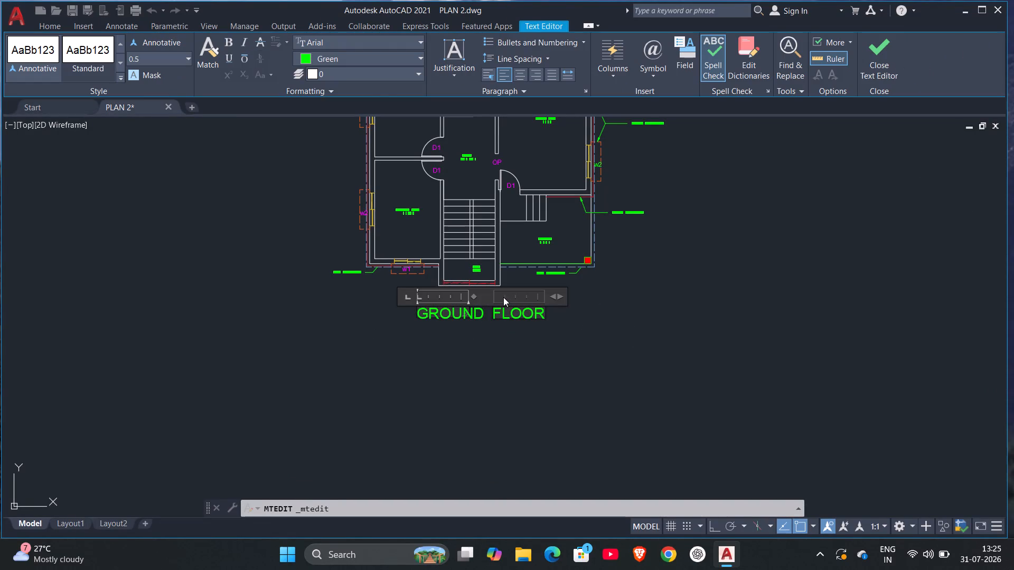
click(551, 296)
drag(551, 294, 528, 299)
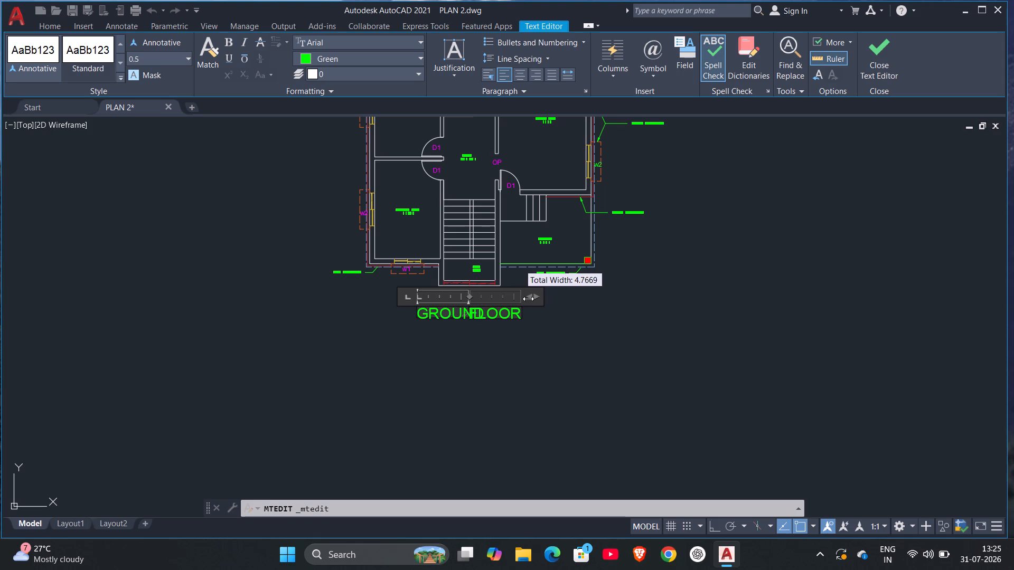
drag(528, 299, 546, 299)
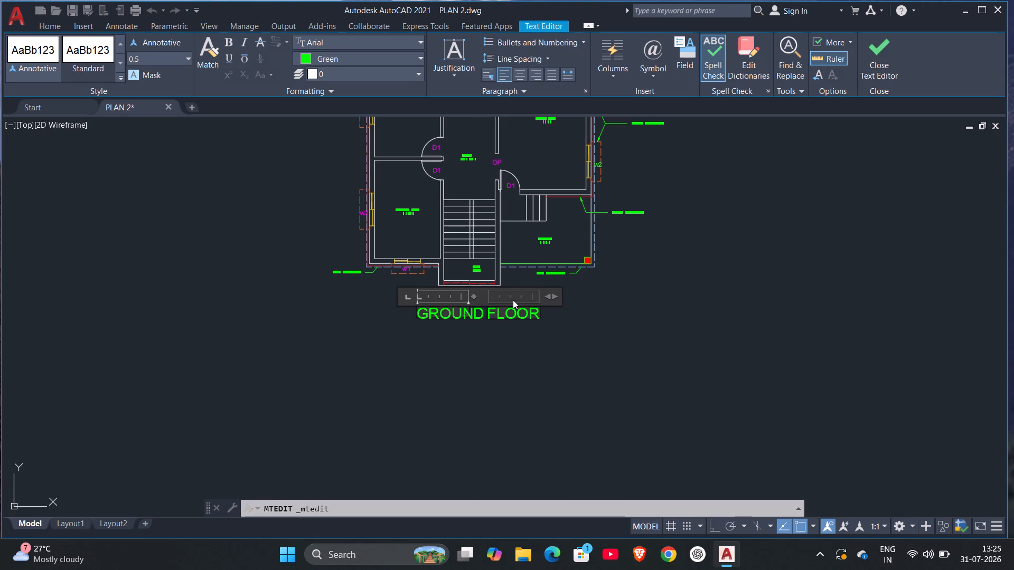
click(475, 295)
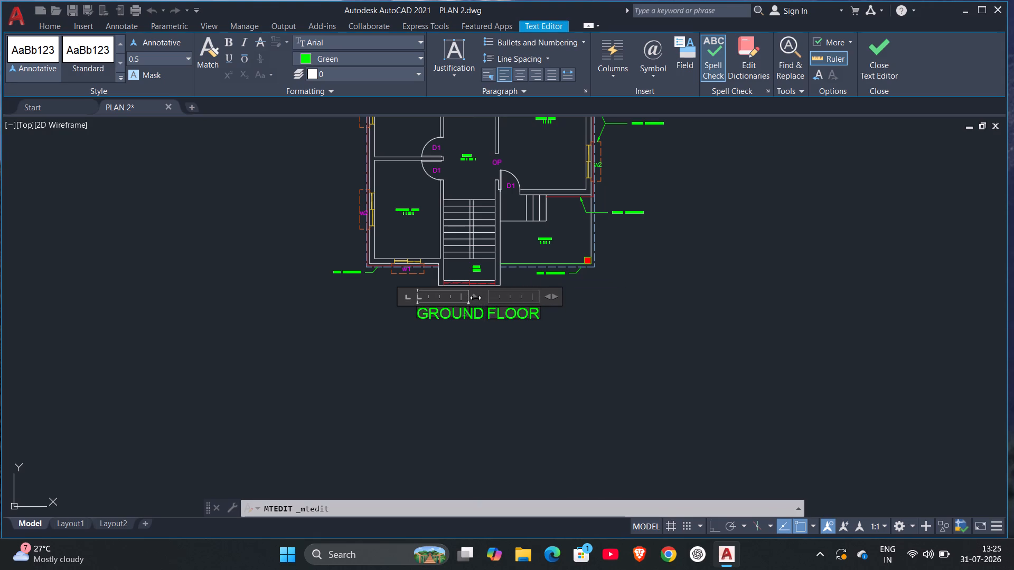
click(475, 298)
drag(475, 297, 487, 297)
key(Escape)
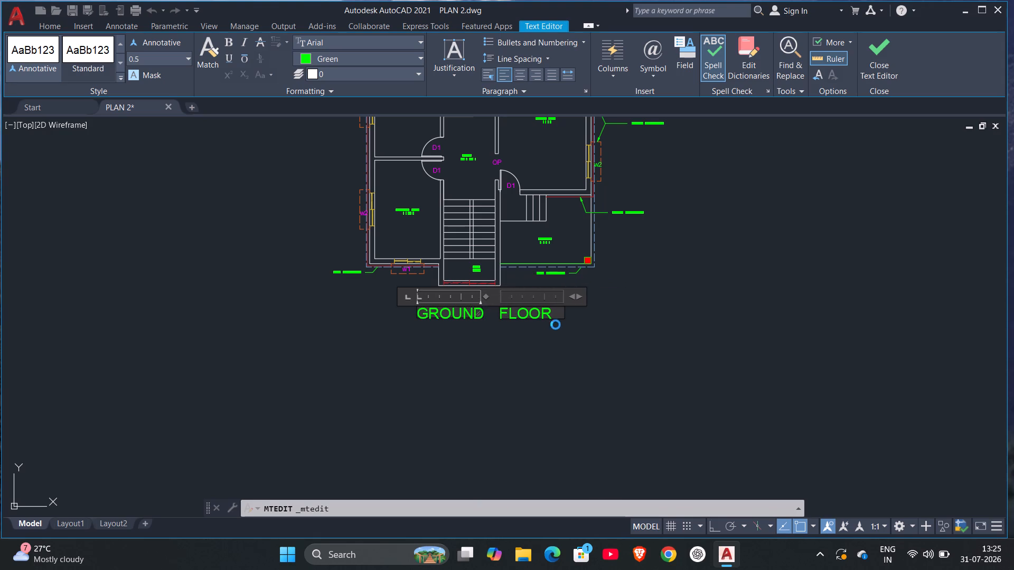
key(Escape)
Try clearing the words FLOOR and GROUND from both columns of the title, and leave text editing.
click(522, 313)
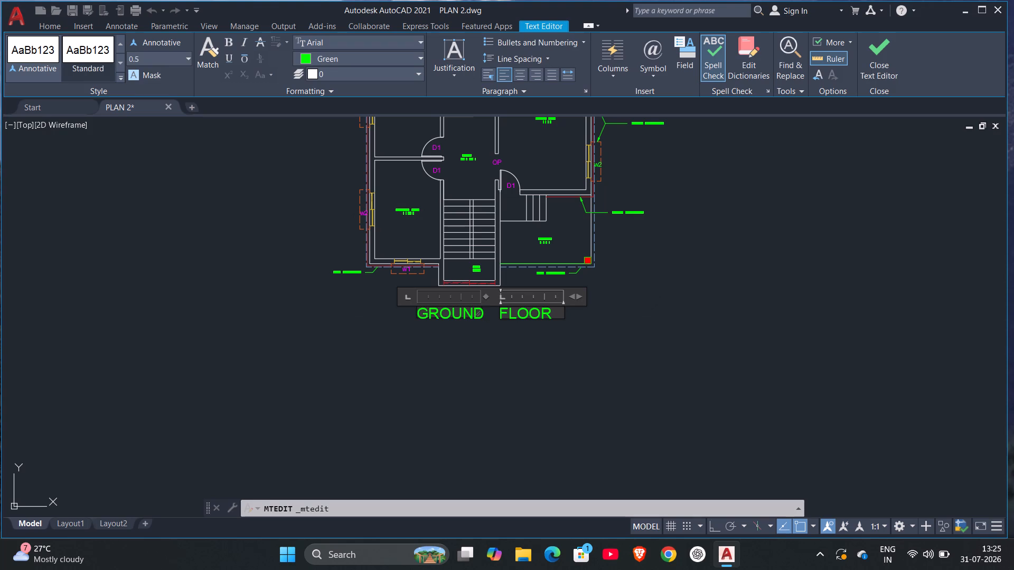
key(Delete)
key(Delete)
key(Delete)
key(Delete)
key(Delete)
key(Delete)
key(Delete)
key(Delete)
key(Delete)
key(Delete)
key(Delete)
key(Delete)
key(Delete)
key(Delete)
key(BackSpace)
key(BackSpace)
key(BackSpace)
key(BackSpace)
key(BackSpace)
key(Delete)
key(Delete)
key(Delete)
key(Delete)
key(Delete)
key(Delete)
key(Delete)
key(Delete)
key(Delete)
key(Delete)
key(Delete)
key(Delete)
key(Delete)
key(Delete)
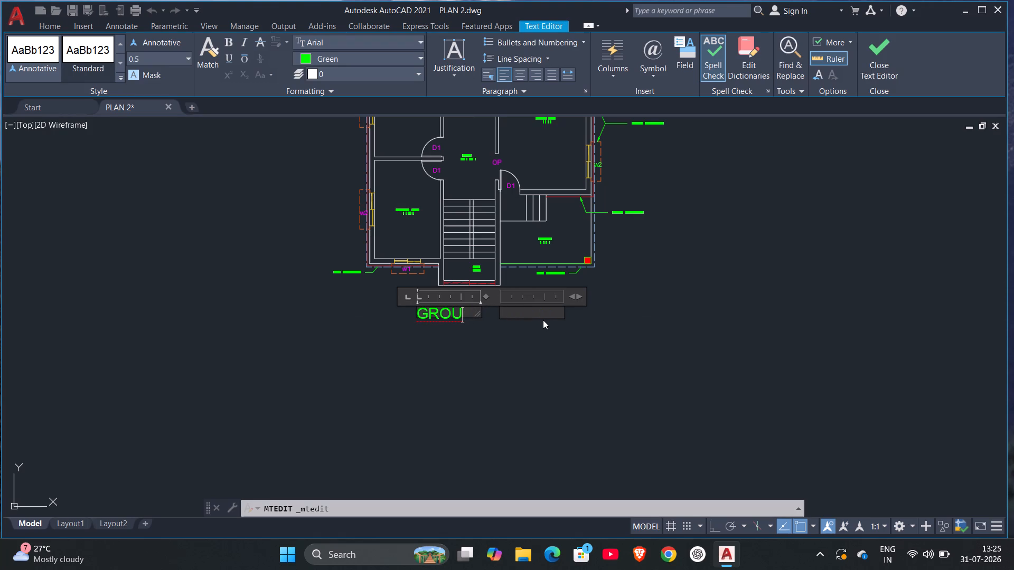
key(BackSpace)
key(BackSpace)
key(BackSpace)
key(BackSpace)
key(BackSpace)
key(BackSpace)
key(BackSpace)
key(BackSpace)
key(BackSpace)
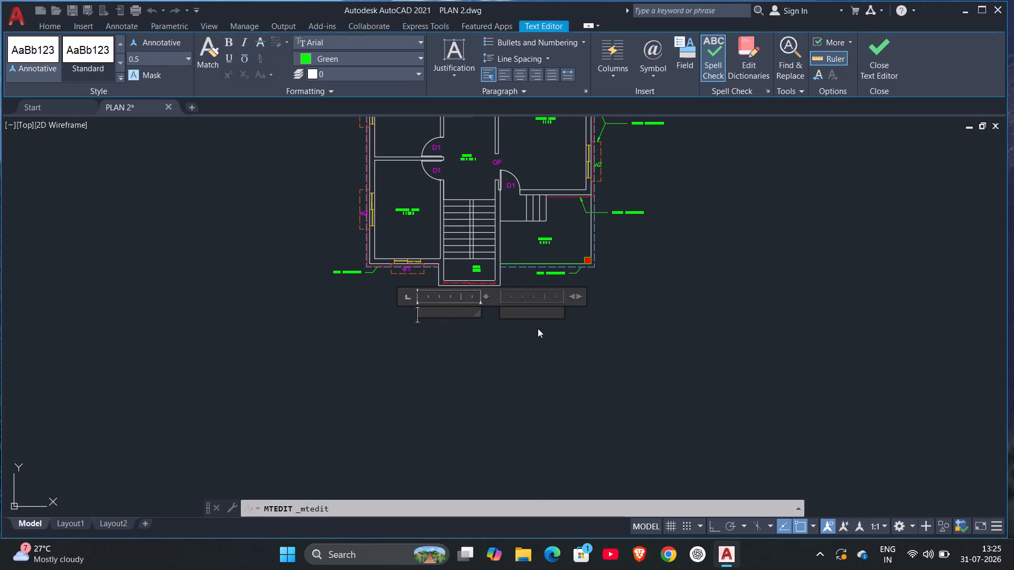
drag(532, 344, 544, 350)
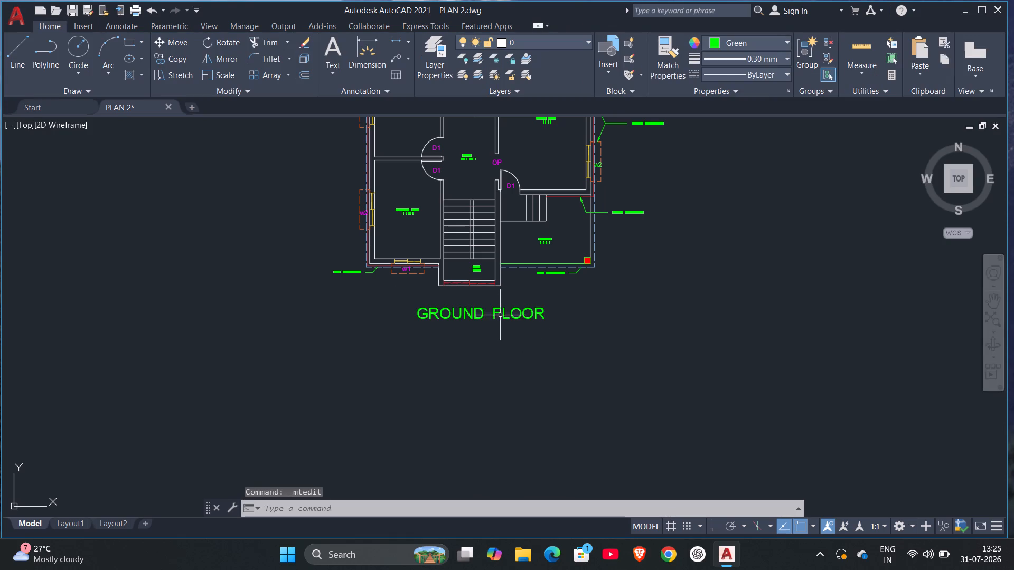
Erase the whole two-column GROUND FLOOR title beneath the staircase.
click(531, 304)
click(522, 312)
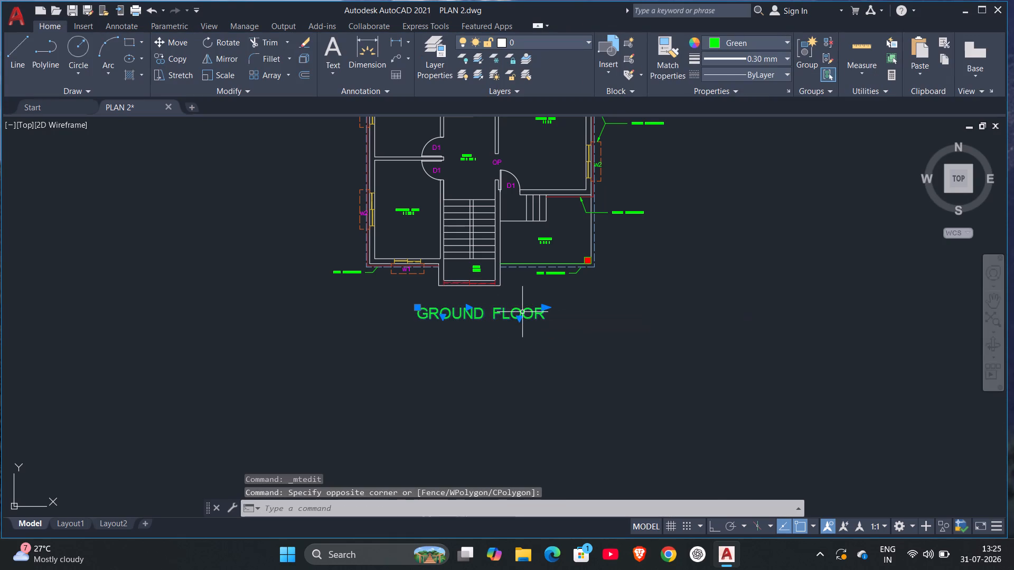
key(Delete)
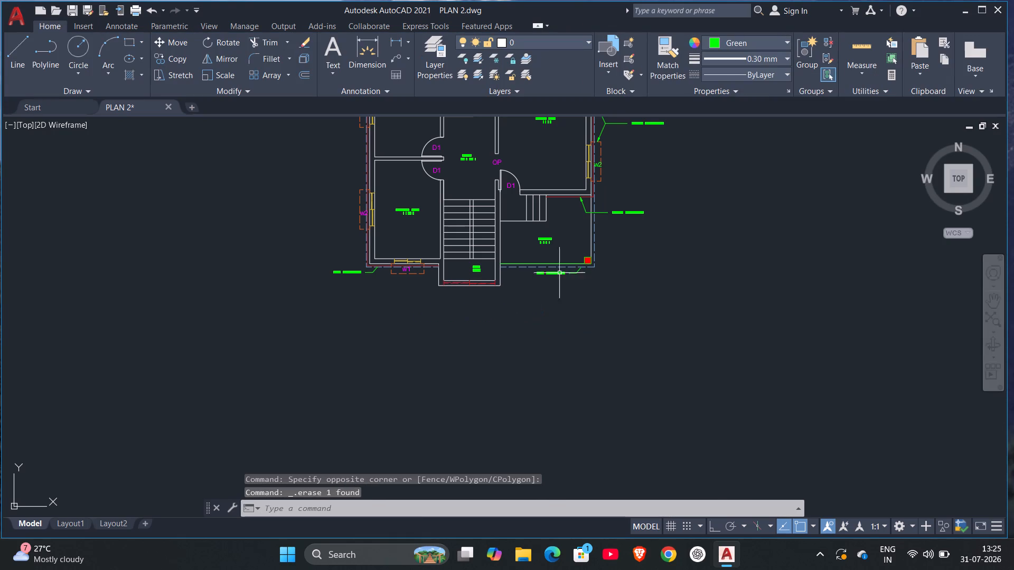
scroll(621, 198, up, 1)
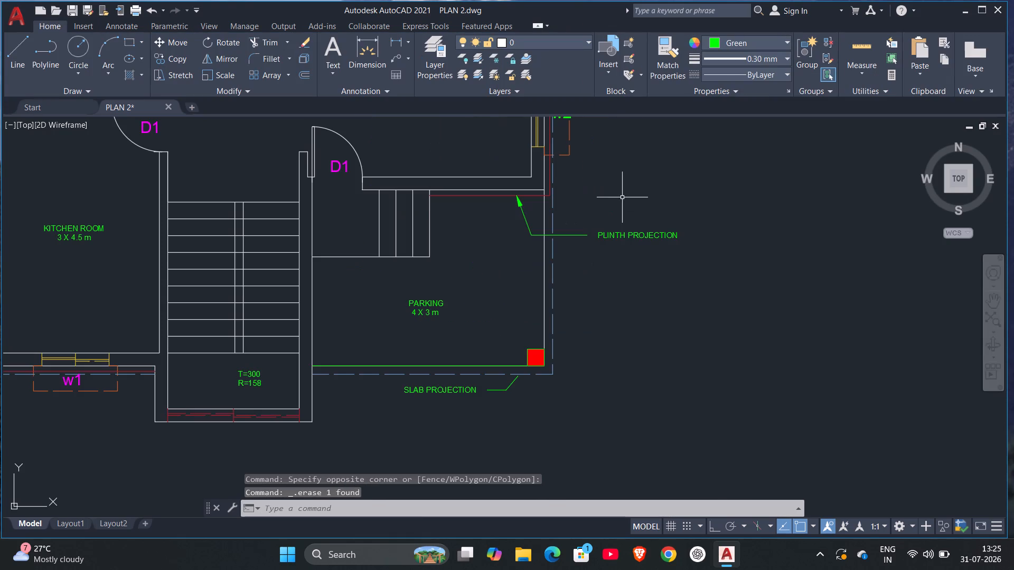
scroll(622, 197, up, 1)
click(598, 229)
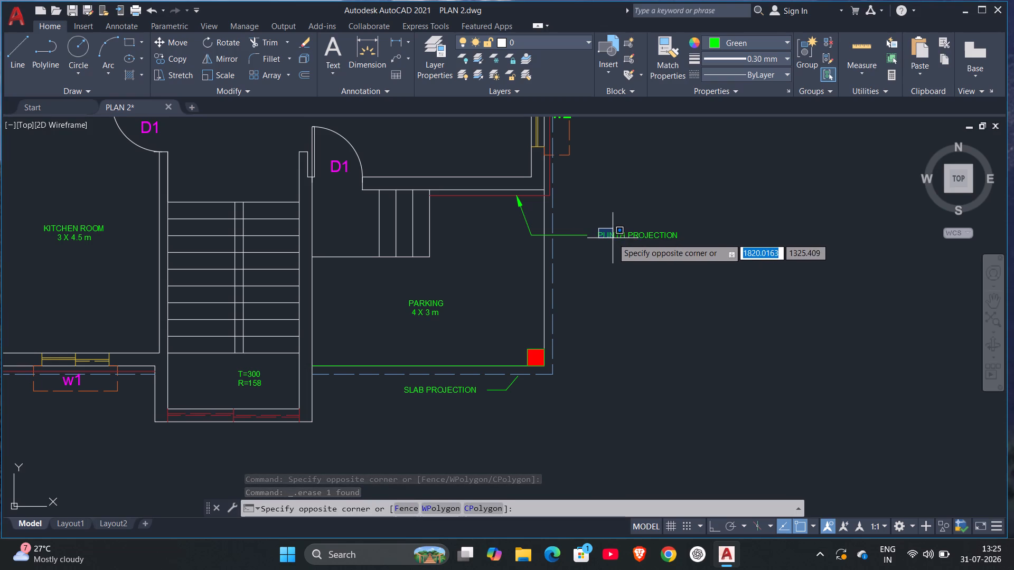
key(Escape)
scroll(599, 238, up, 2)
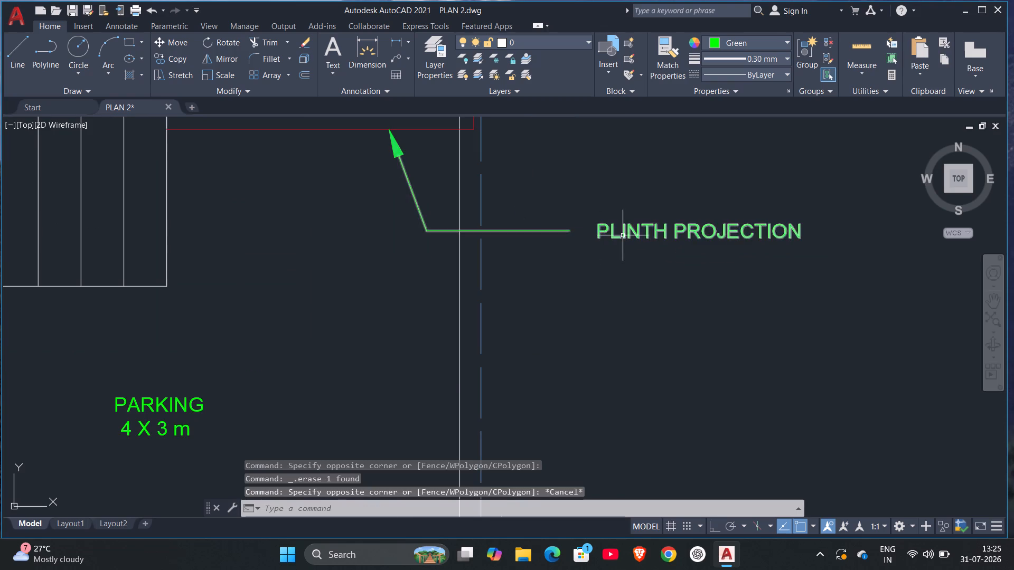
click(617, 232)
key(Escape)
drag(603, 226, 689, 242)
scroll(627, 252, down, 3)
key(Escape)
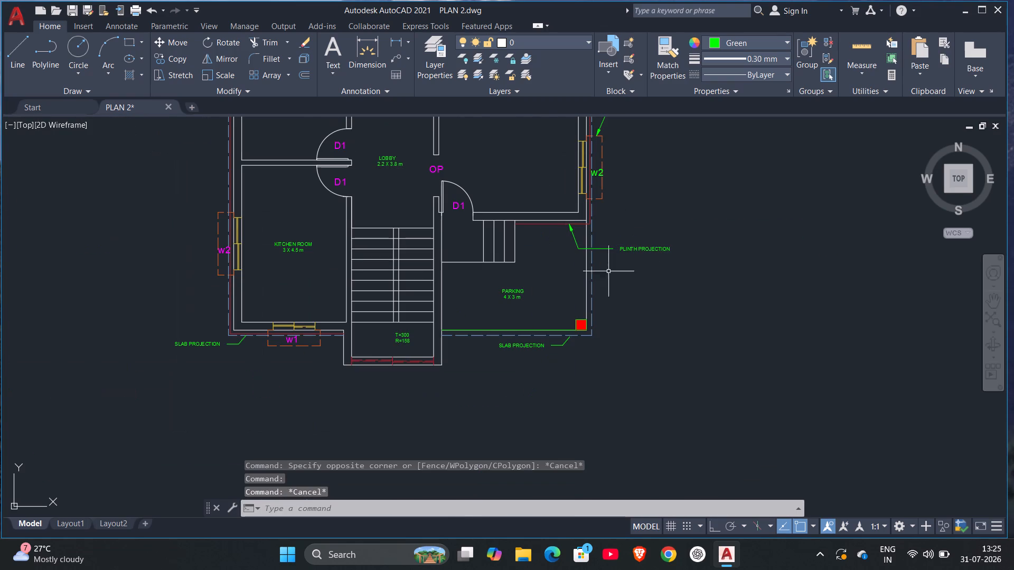
Copy the magenta OP label from beside the lobby to the empty space below the staircase.
middle_drag(467, 242, 495, 408)
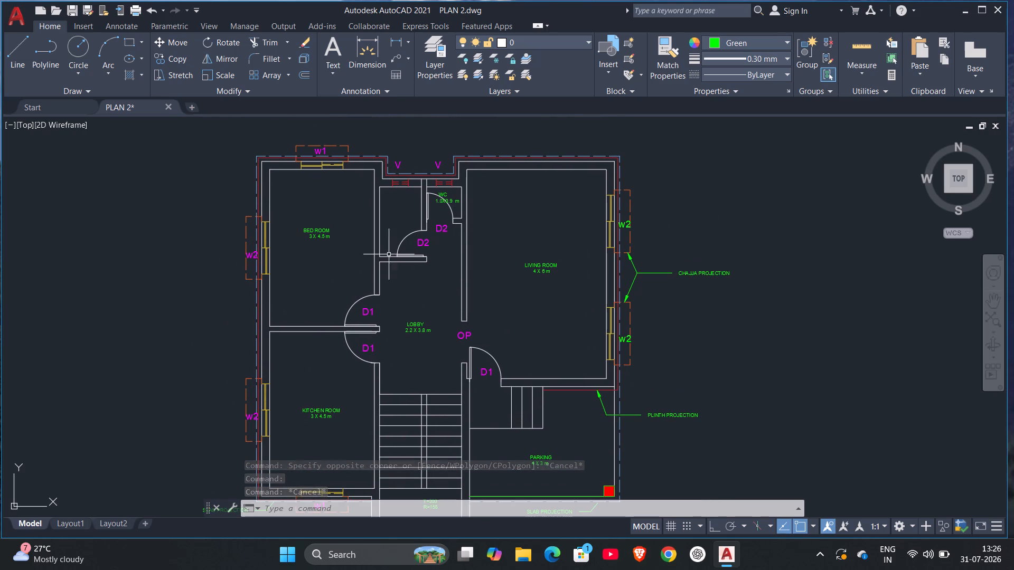
click(464, 337)
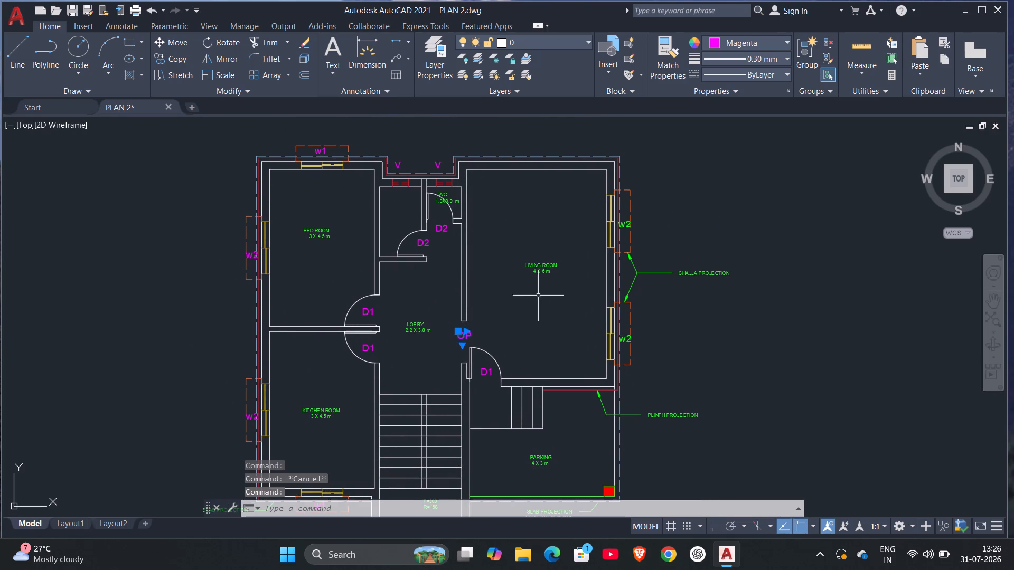
key(c)
key(o)
key(Return)
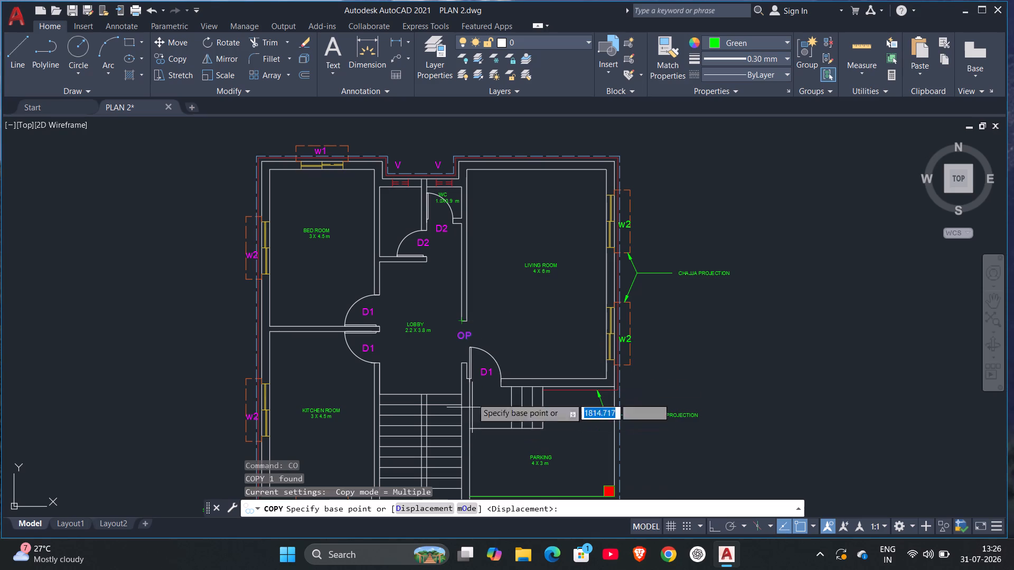
click(462, 339)
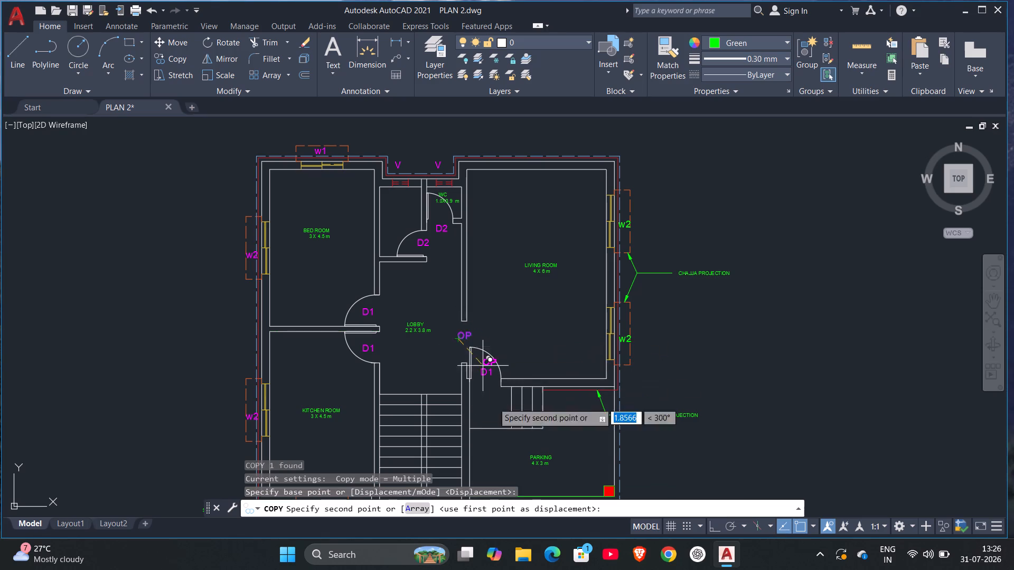
scroll(496, 434, down, 1)
middle_drag(510, 392, 540, 200)
scroll(467, 354, up, 2)
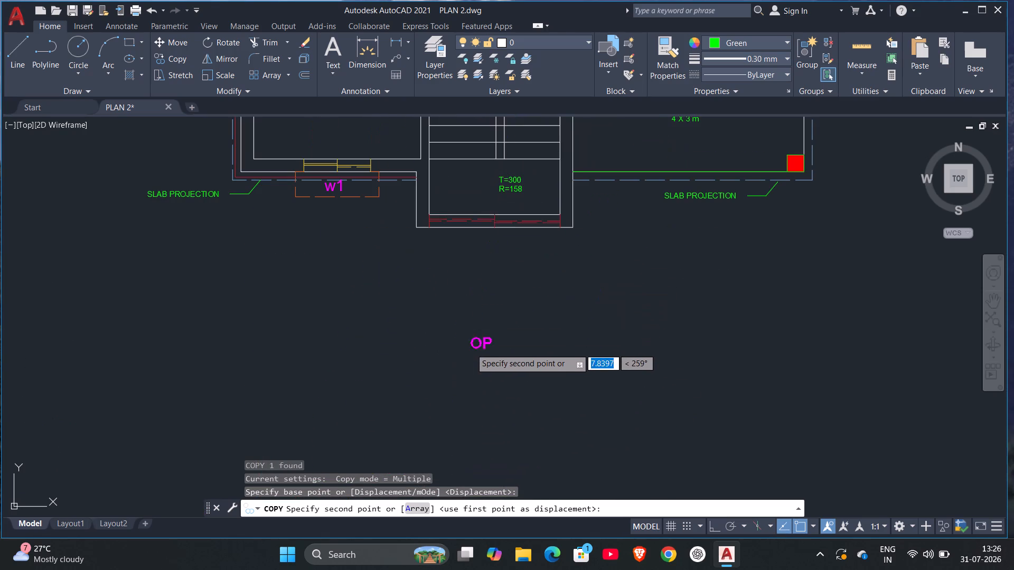
click(461, 298)
key(Escape)
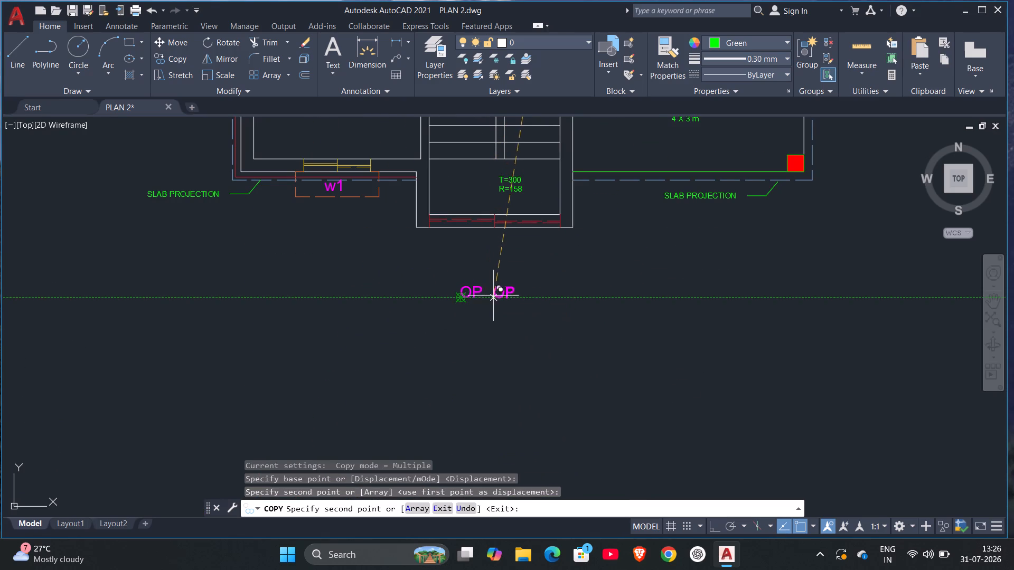
Replace the text of the copied OP label below the staircase with GROUND followed by a space.
double_click(471, 290)
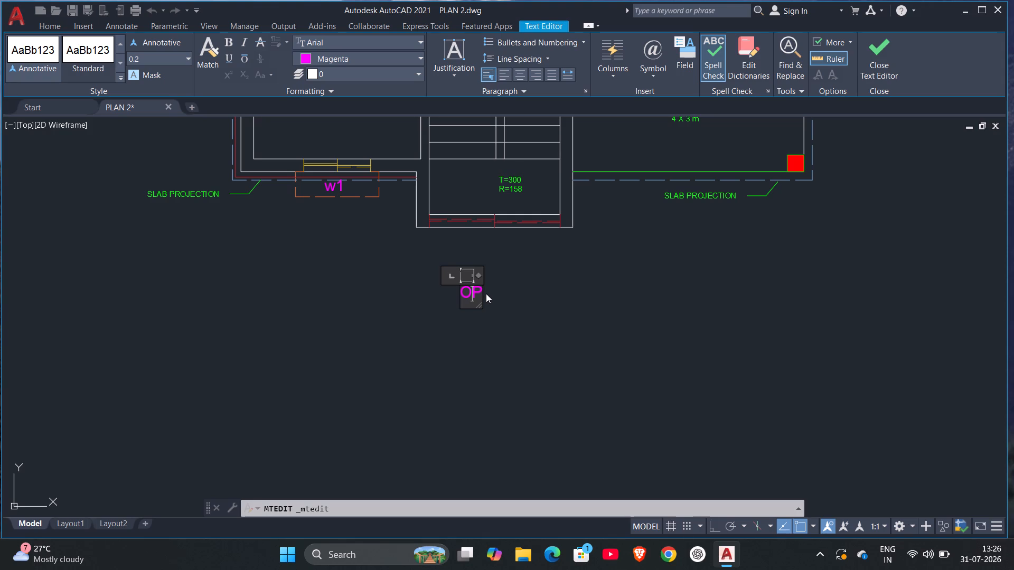
key(Right)
key(BackSpace)
key(BackSpace)
text(GROUN)
text(D)
key(space)
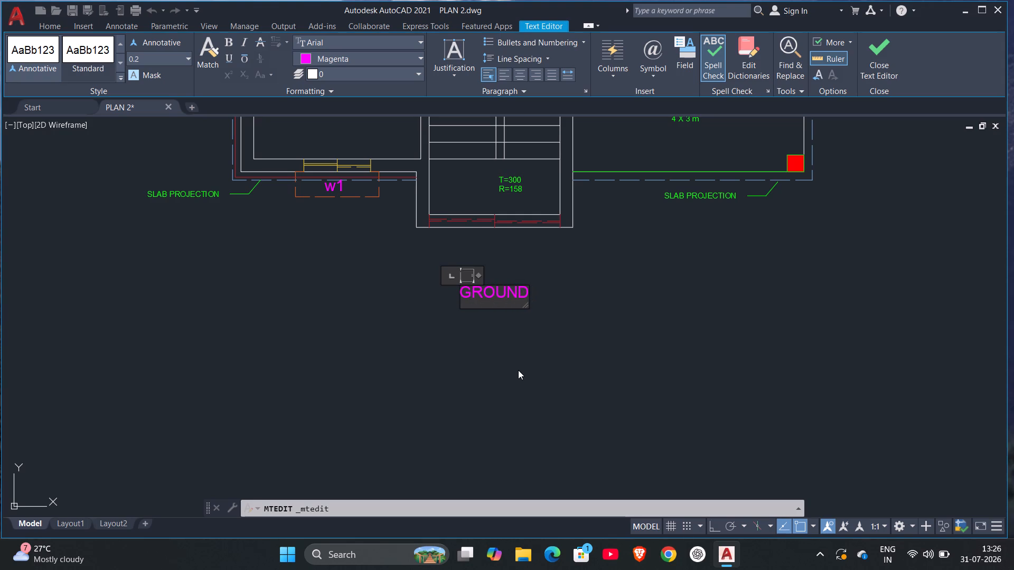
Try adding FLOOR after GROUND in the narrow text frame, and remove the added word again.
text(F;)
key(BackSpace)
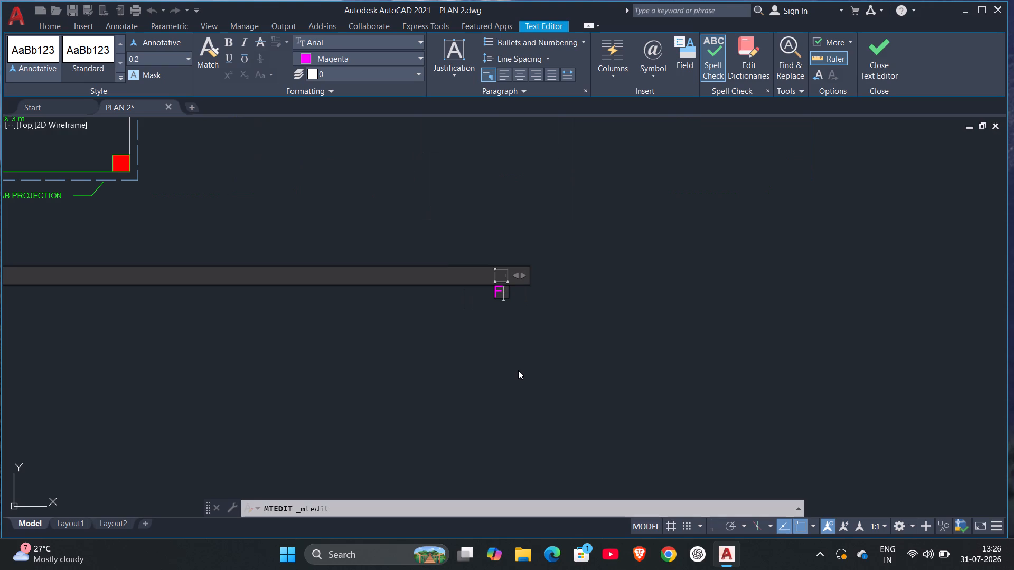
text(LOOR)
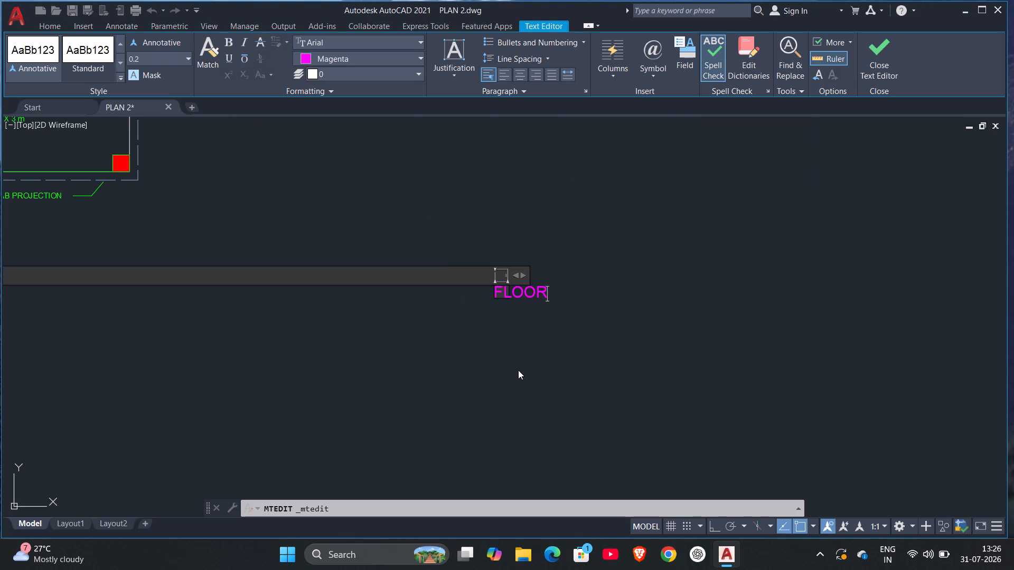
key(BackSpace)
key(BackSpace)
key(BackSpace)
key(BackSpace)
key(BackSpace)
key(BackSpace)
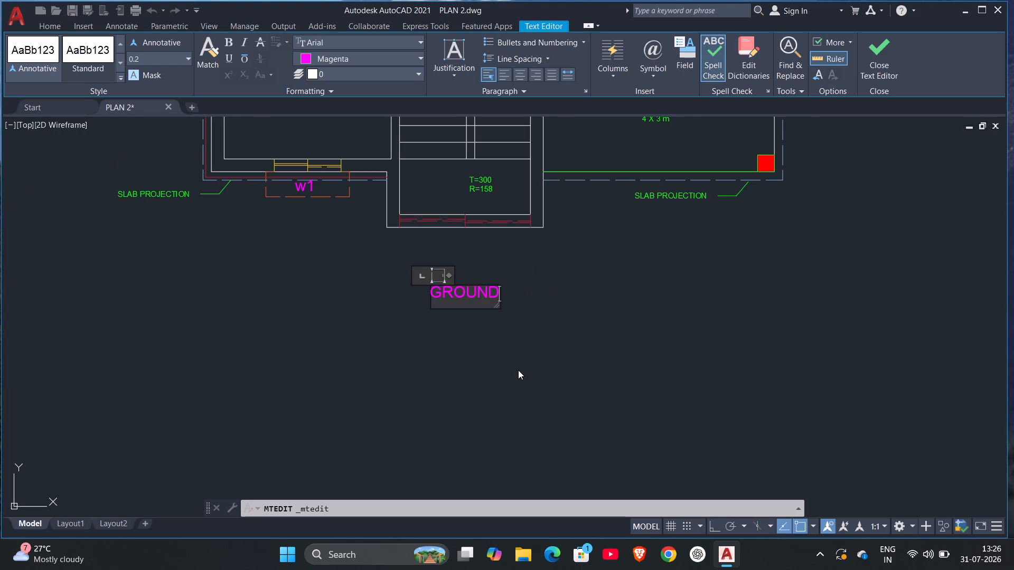
Widen the text frame of the GROUND label below the staircase and complete it as GROUND FLOOR on one line.
key(space)
click(446, 271)
drag(449, 277, 527, 284)
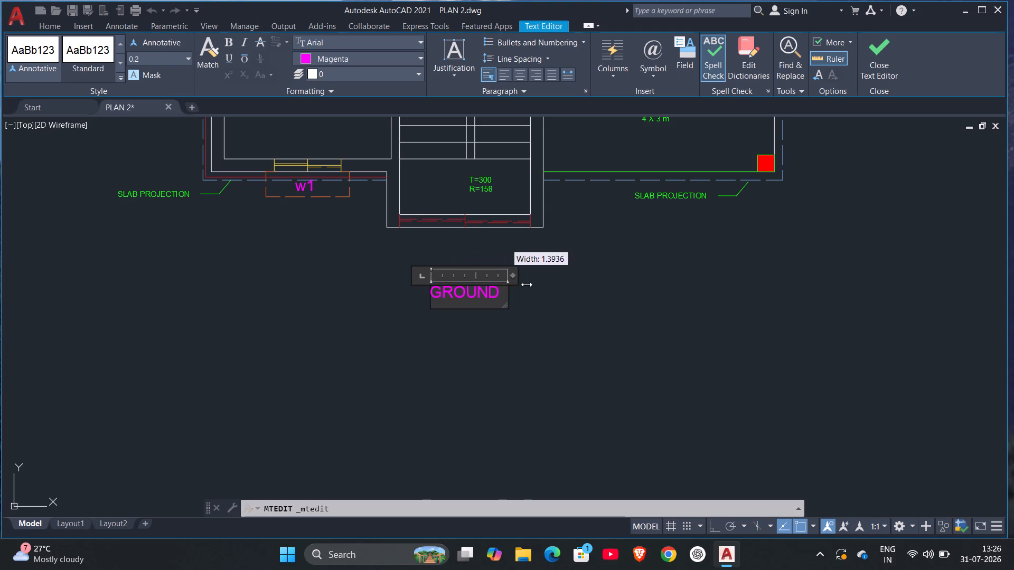
drag(527, 284, 607, 284)
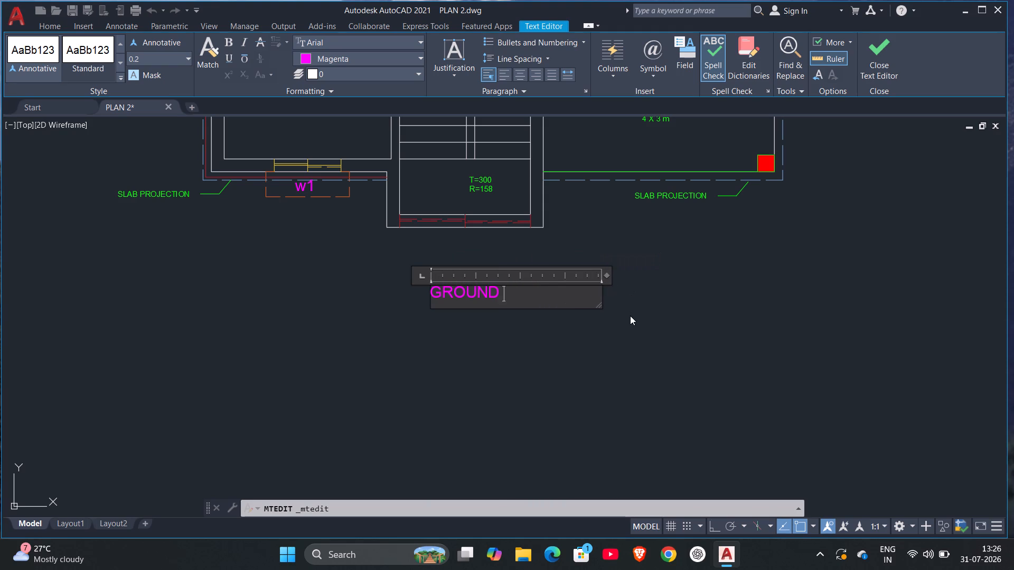
text(FLOOR)
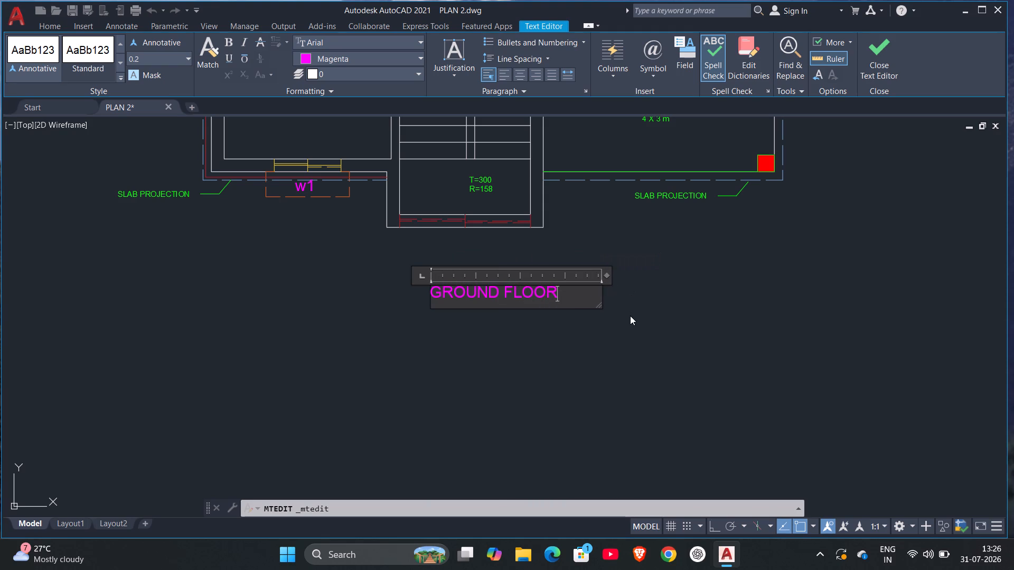
click(716, 347)
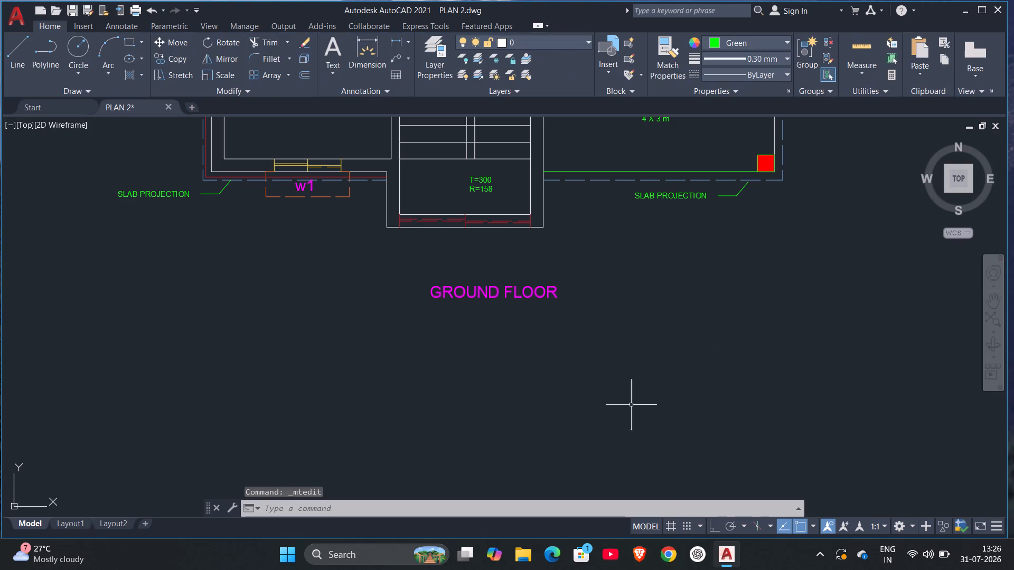
Move the GROUND FLOOR title slightly left and up, closer beneath the staircase.
drag(503, 292, 468, 291)
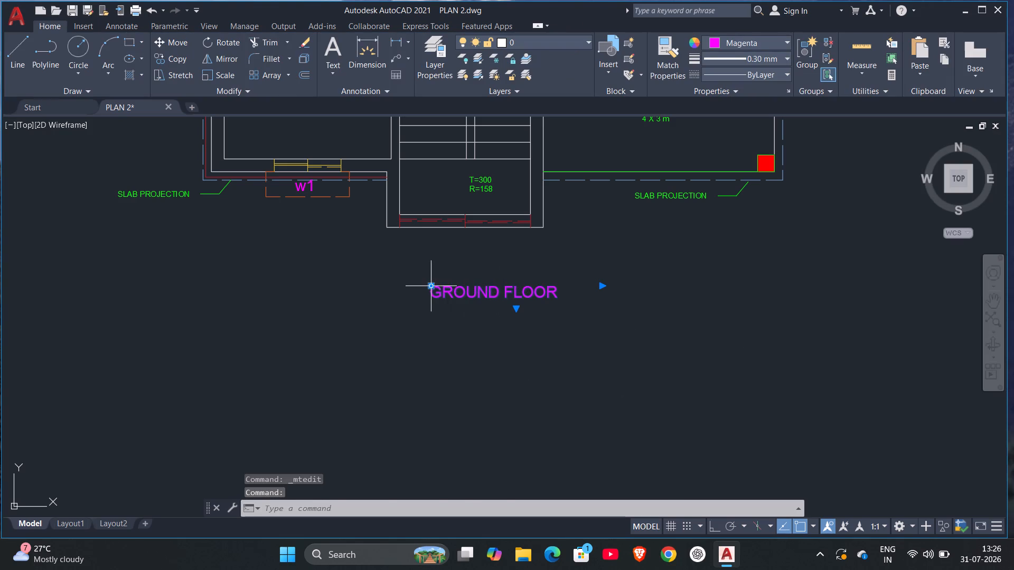
drag(431, 286, 392, 274)
click(392, 274)
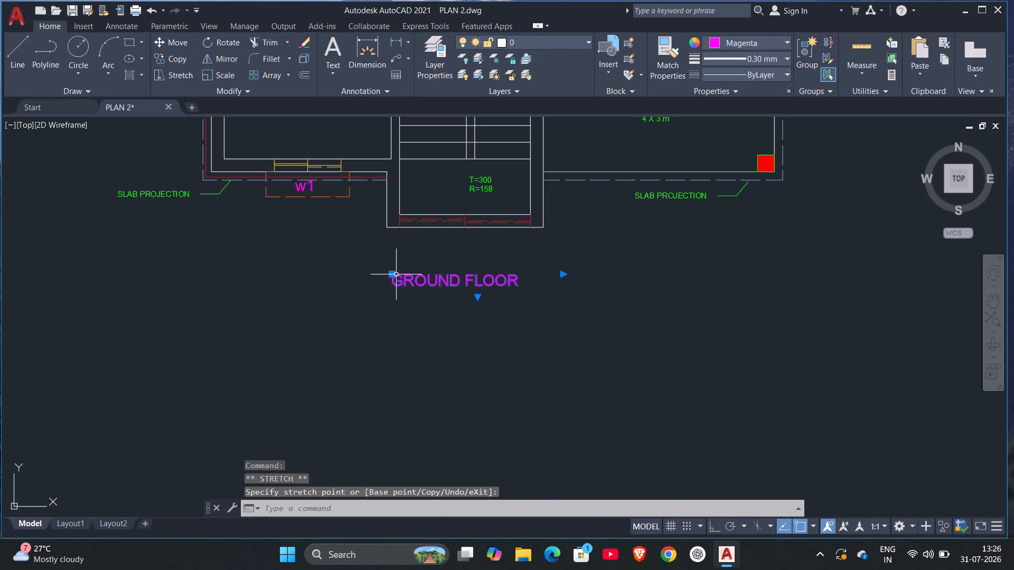
drag(392, 276, 408, 288)
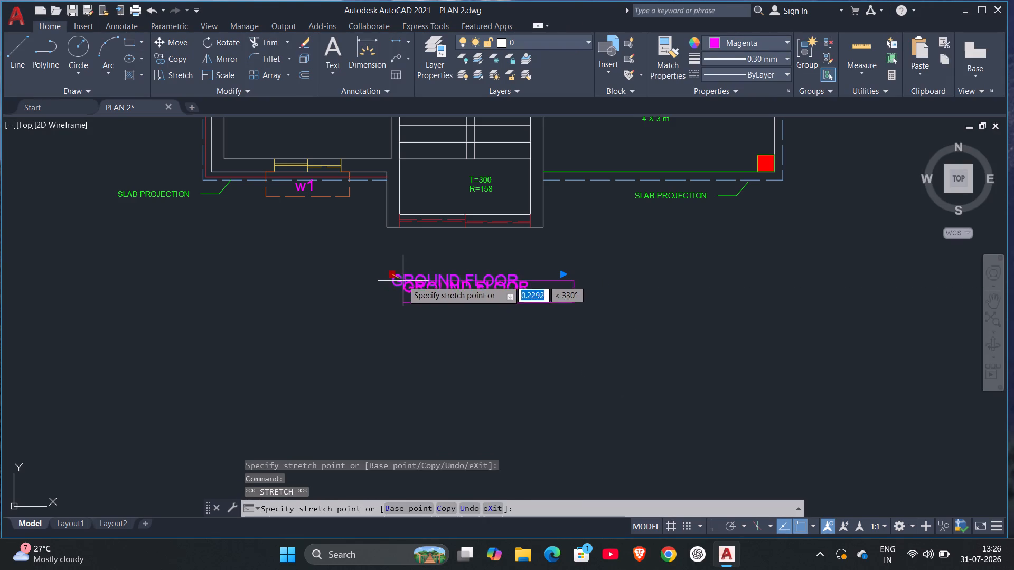
click(402, 280)
Set the GROUND FLOOR title's text height to 0.4 and widen its frame so both words fit on one line.
double_click(466, 290)
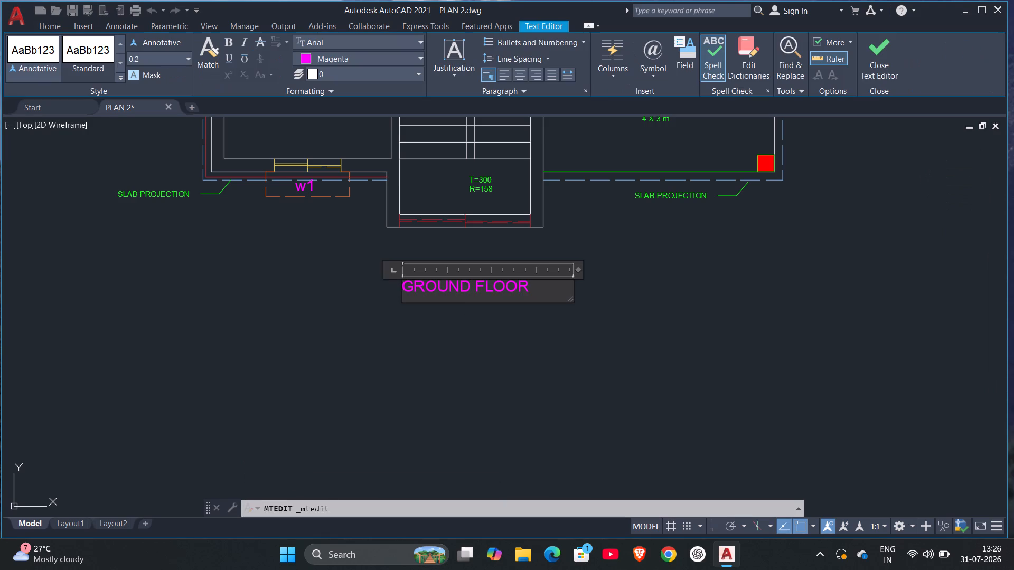
drag(531, 286, 382, 301)
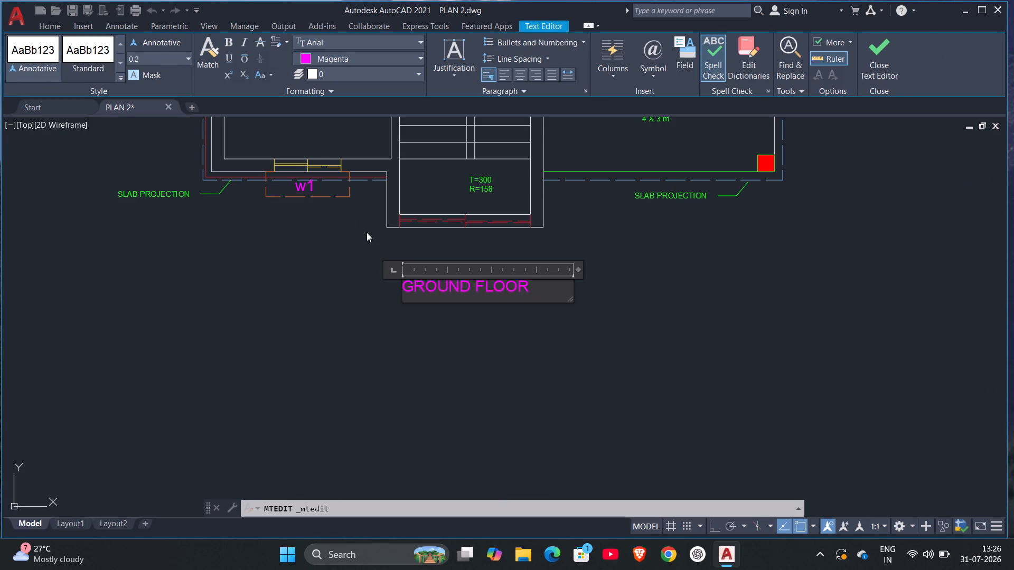
click(142, 54)
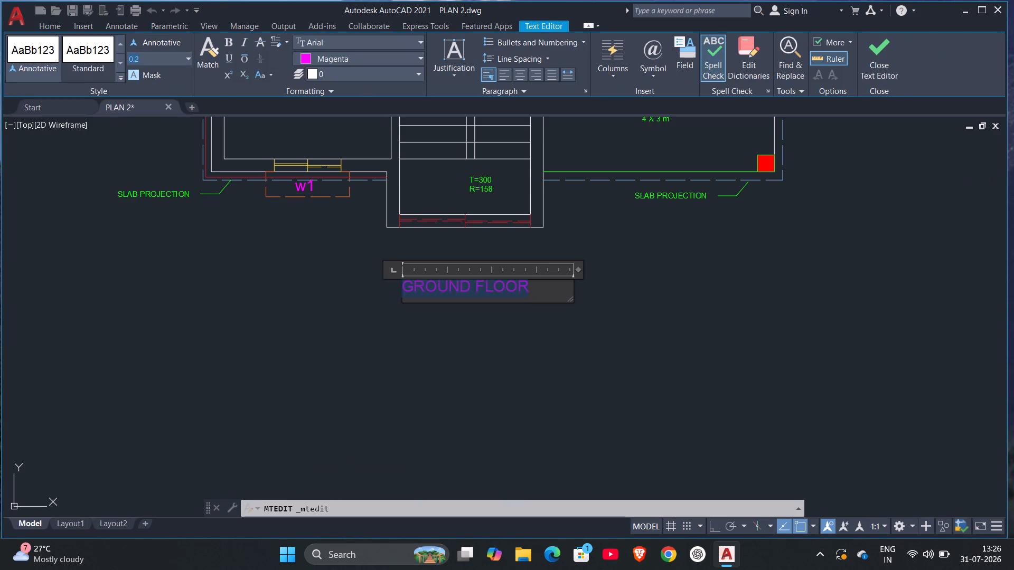
key(BackSpace)
key(period)
key(4)
key(Return)
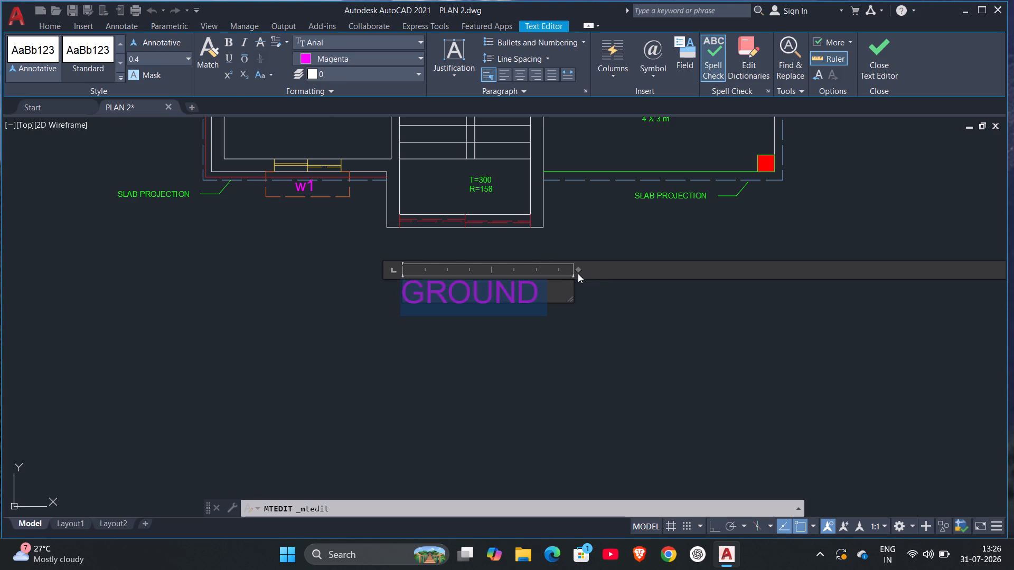
drag(579, 269, 698, 298)
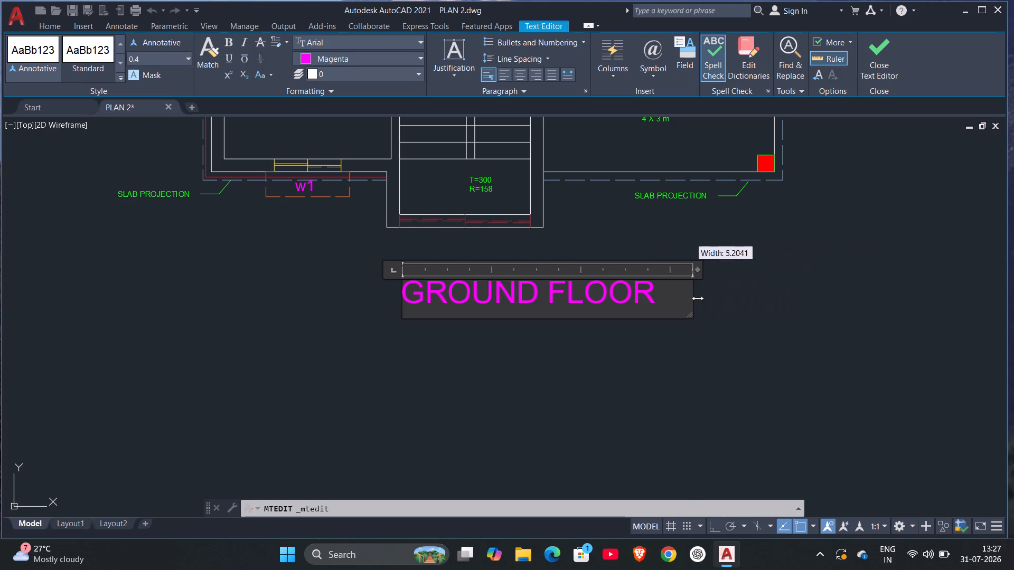
drag(698, 298, 691, 308)
click(691, 308)
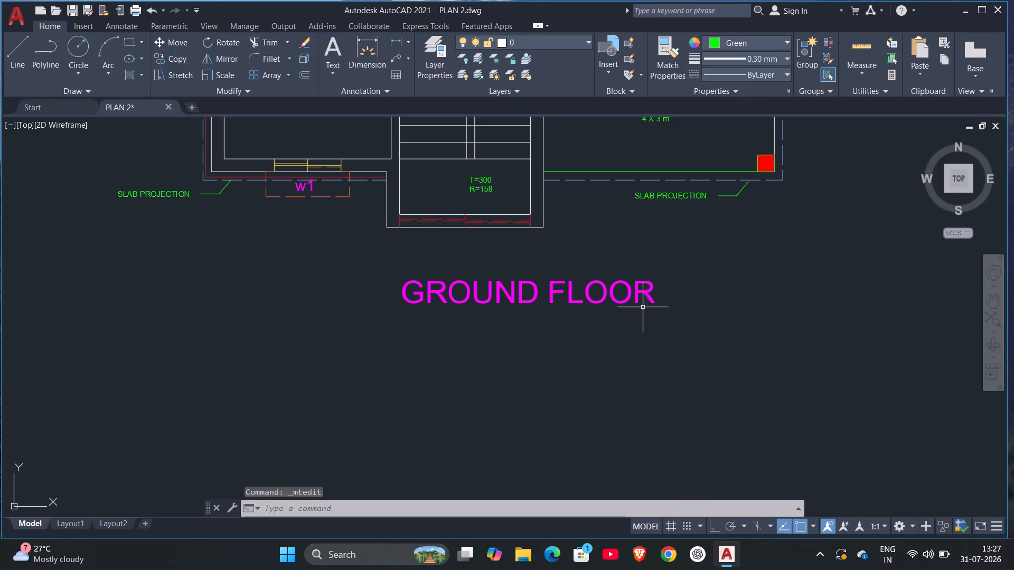
Shift the enlarged GROUND FLOOR title horizontally to the left so it sits roughly centred beneath the staircase.
click(556, 294)
drag(401, 281, 327, 281)
click(327, 281)
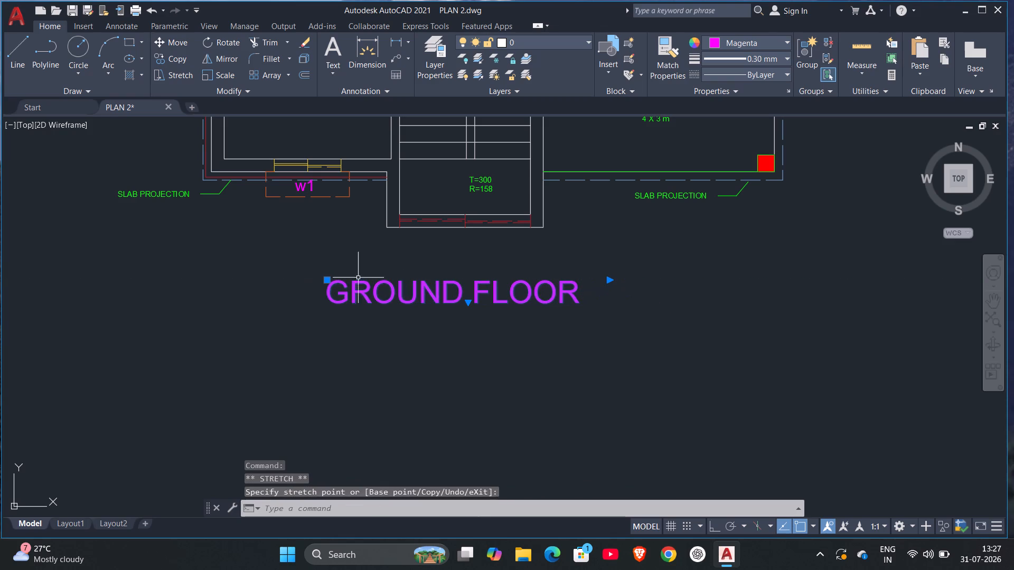
click(738, 309)
scroll(734, 330, down, 4)
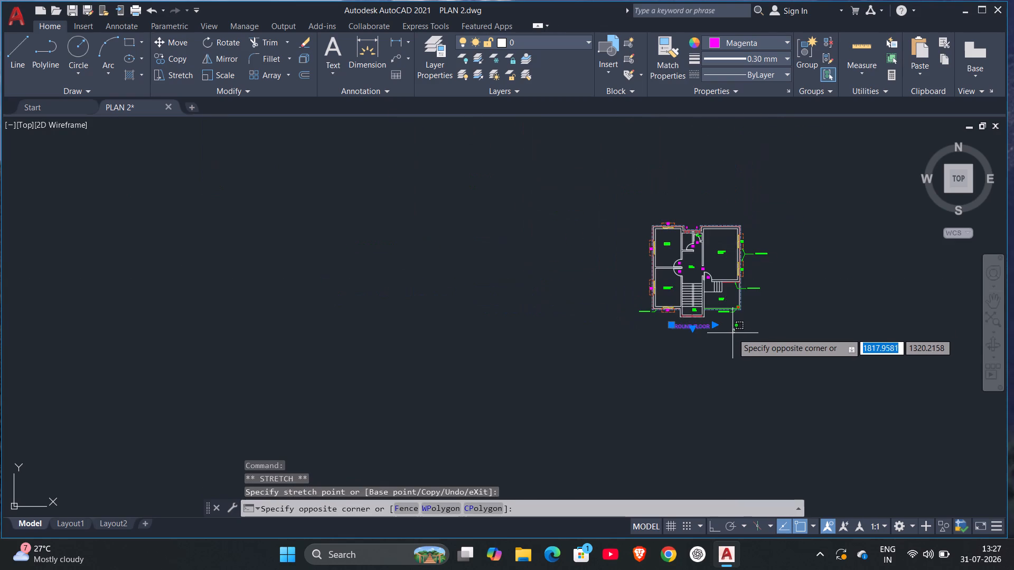
scroll(732, 333, up, 2)
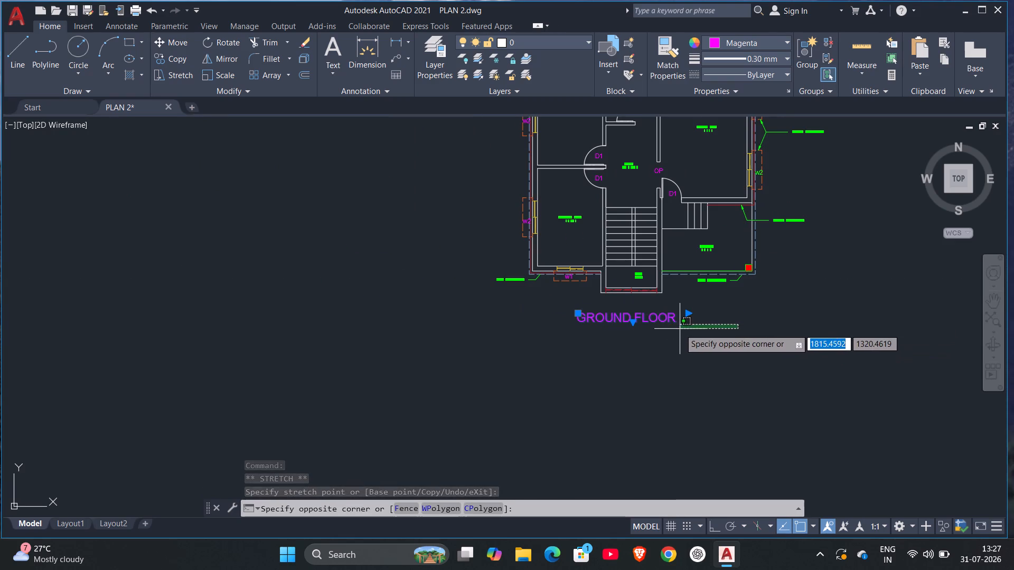
click(680, 322)
Stretch the GROUND FLOOR title's text frame downward below the lettering and deselect the title.
click(633, 324)
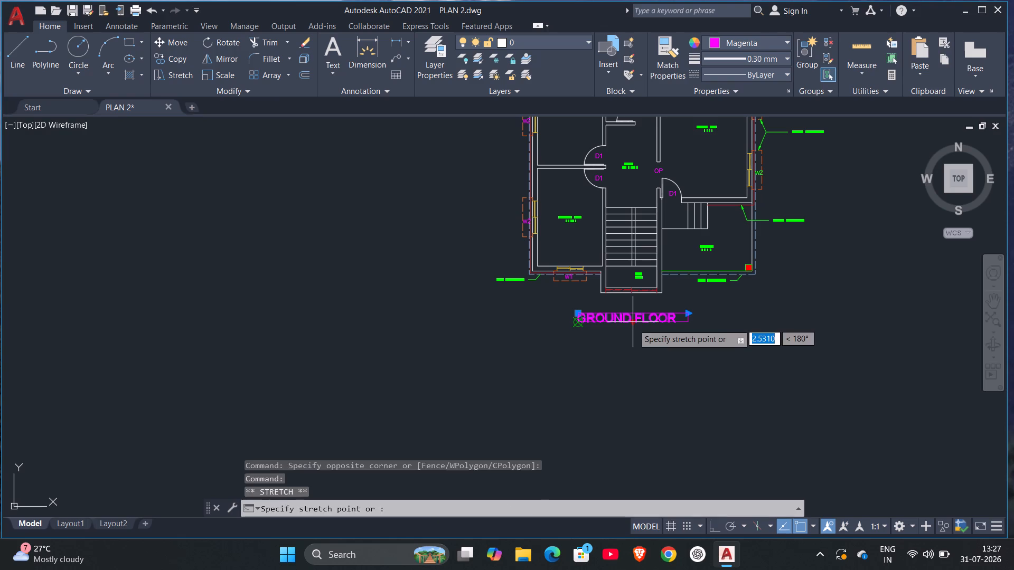
drag(635, 326, 636, 340)
click(632, 328)
drag(632, 328, 633, 328)
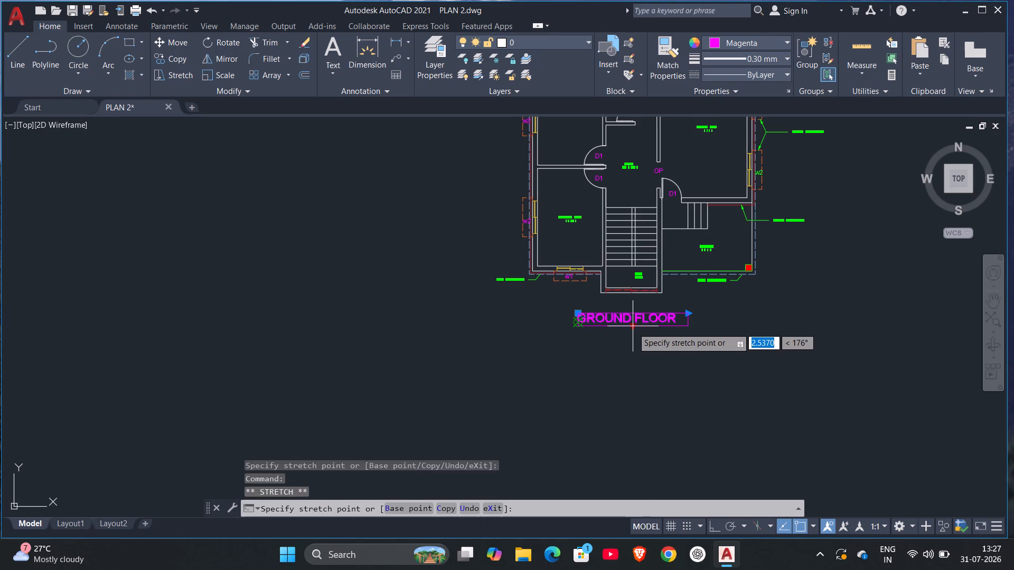
drag(633, 328, 634, 342)
click(634, 340)
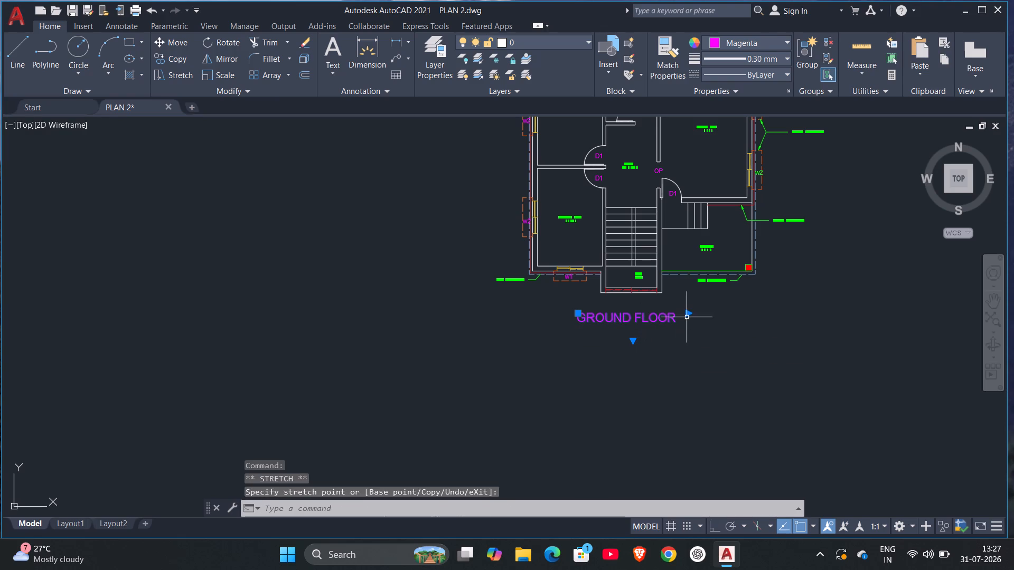
click(688, 317)
drag(687, 313, 701, 318)
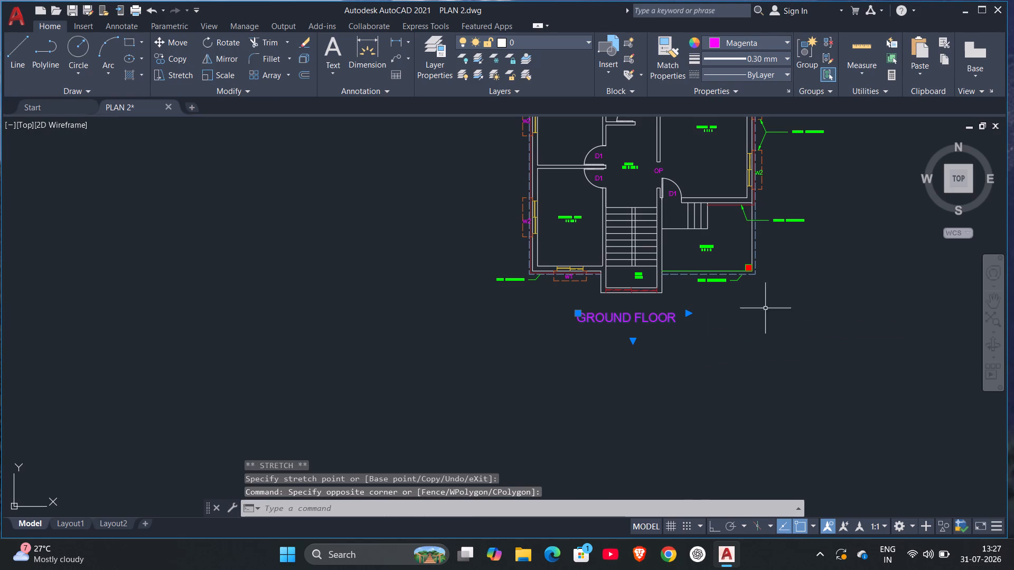
key(Escape)
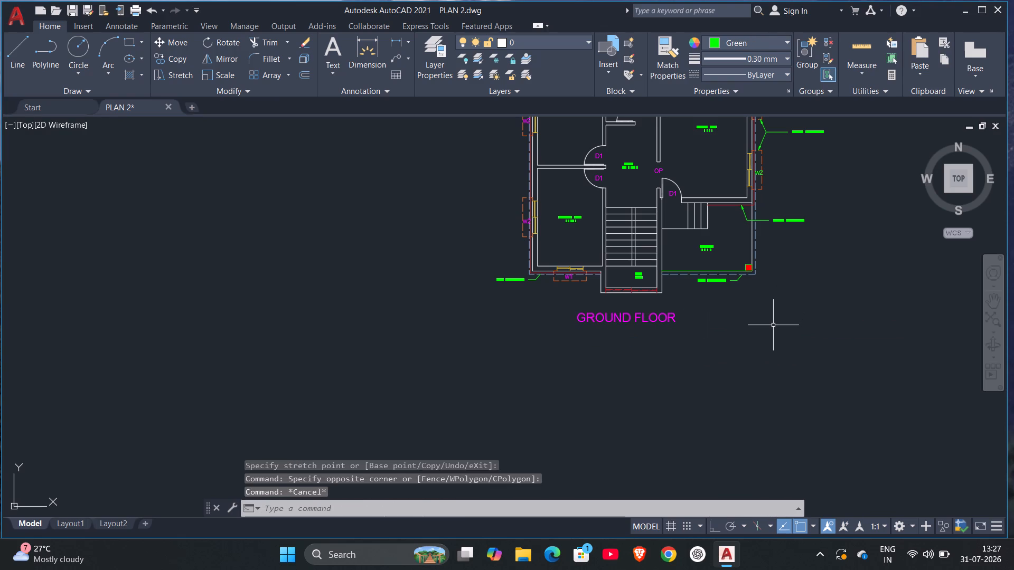
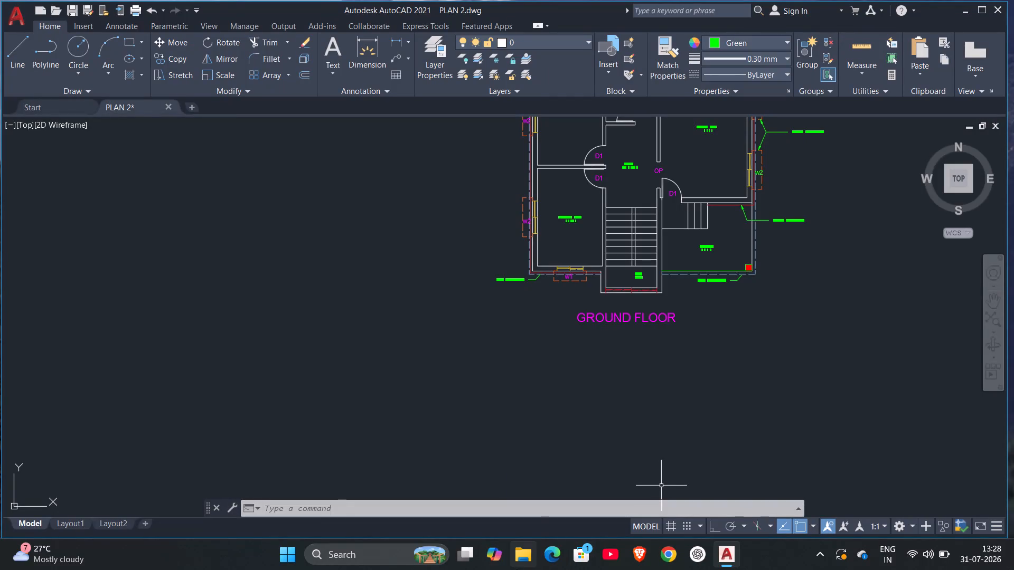
Change the GROUND FLOOR title's colour to green.
click(658, 318)
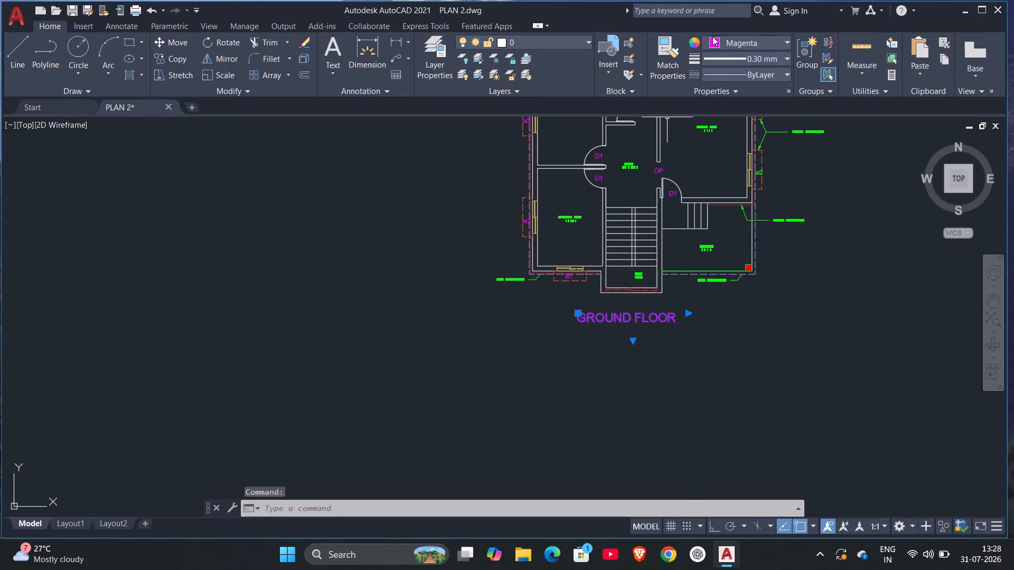
click(712, 36)
click(736, 174)
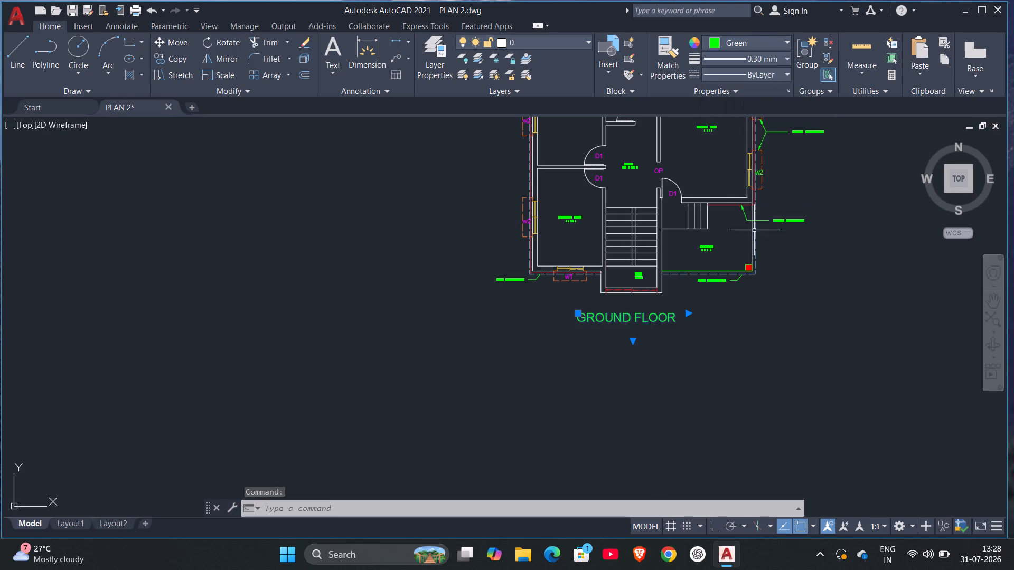
click(787, 327)
key(Escape)
key(Escape)
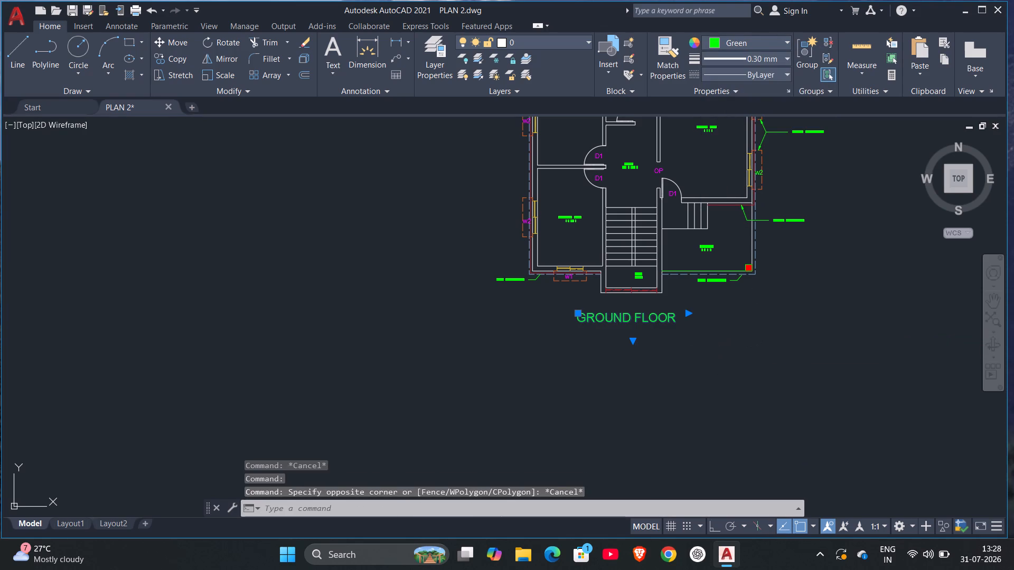
Shift the GROUND FLOOR title horizontally to the right by about 0.66 units and deselect it.
click(639, 319)
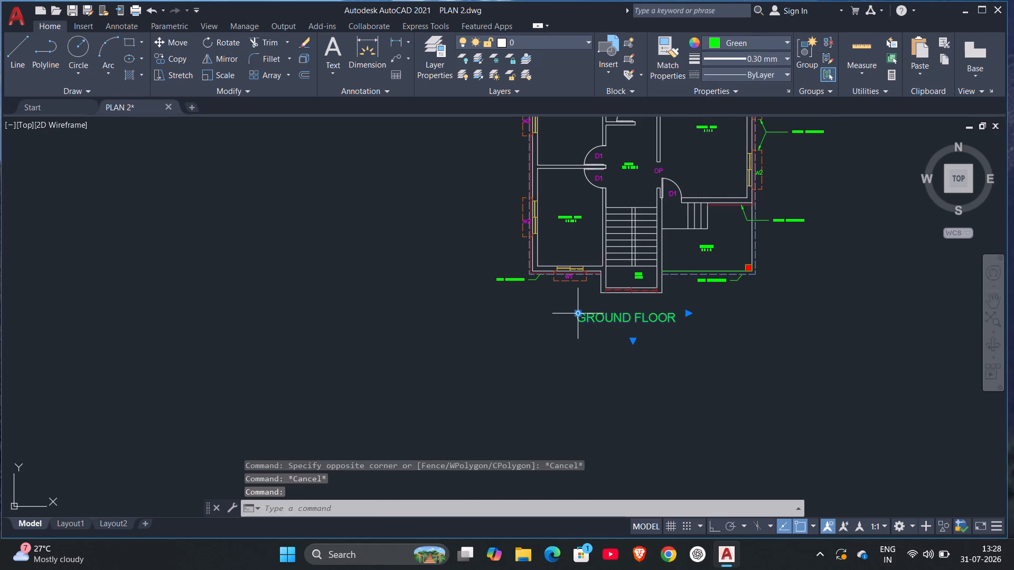
click(579, 312)
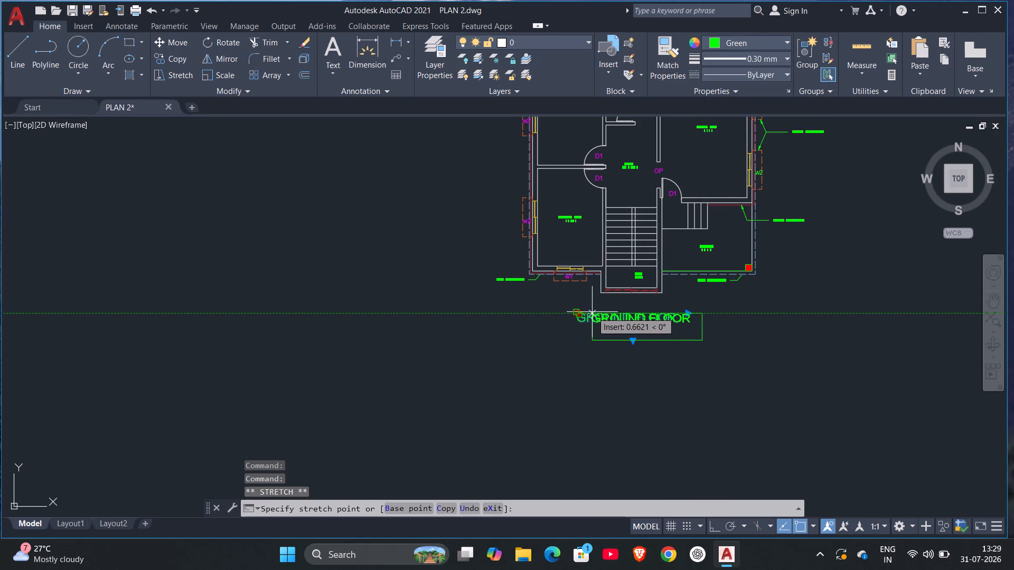
click(592, 312)
key(Escape)
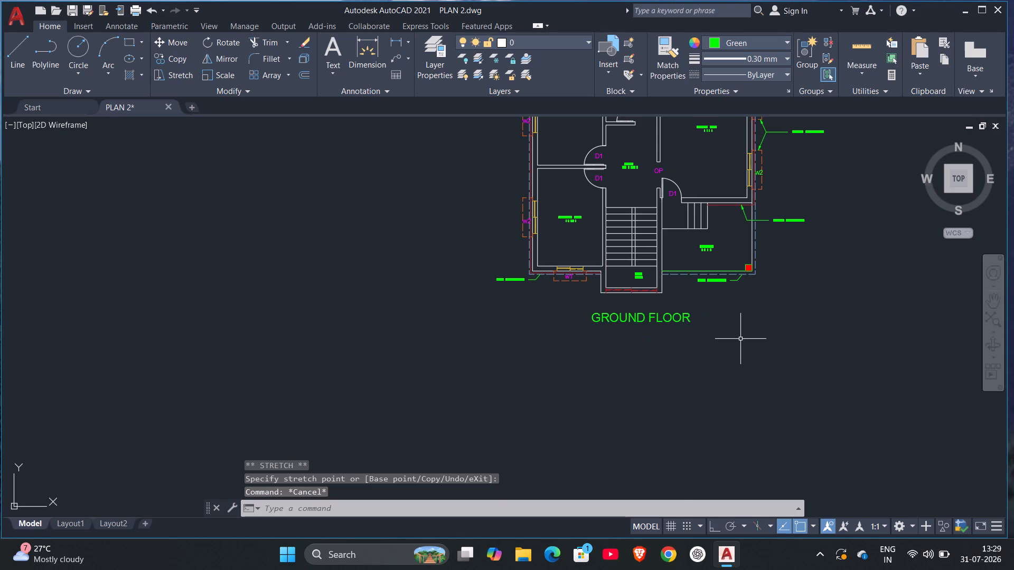
Add a vertical linear dimension between the outer top-left and bottom-left wall corners, placing it left of the plan.
scroll(738, 337, down, 2)
scroll(726, 327, up, 2)
middle_drag(727, 335, 727, 419)
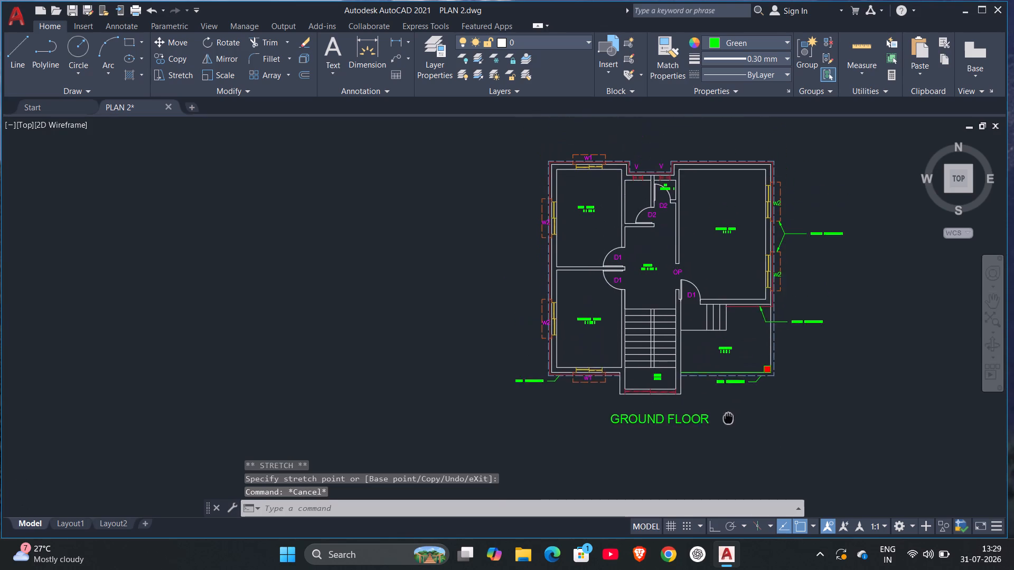
middle_drag(727, 419, 712, 437)
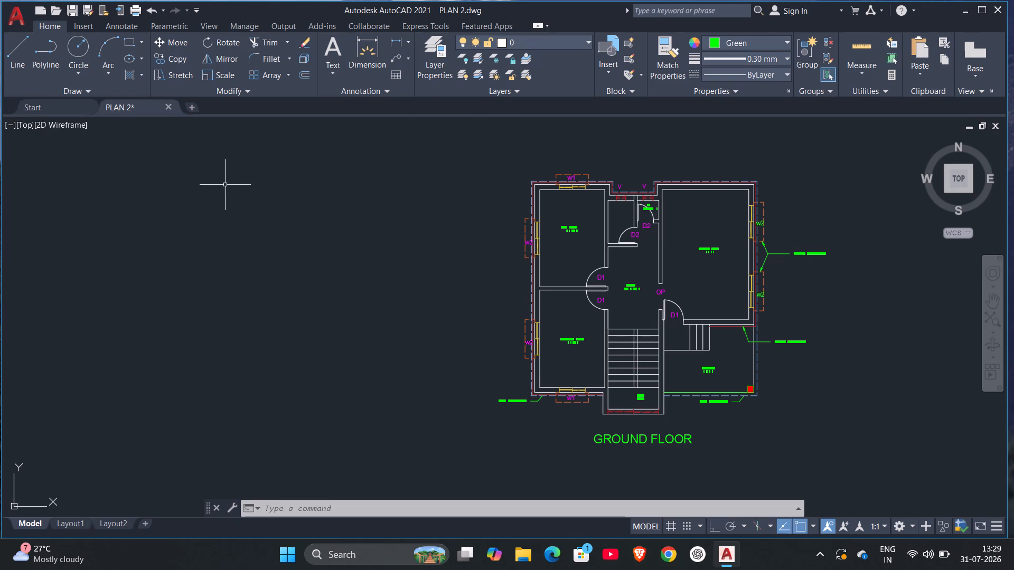
click(400, 45)
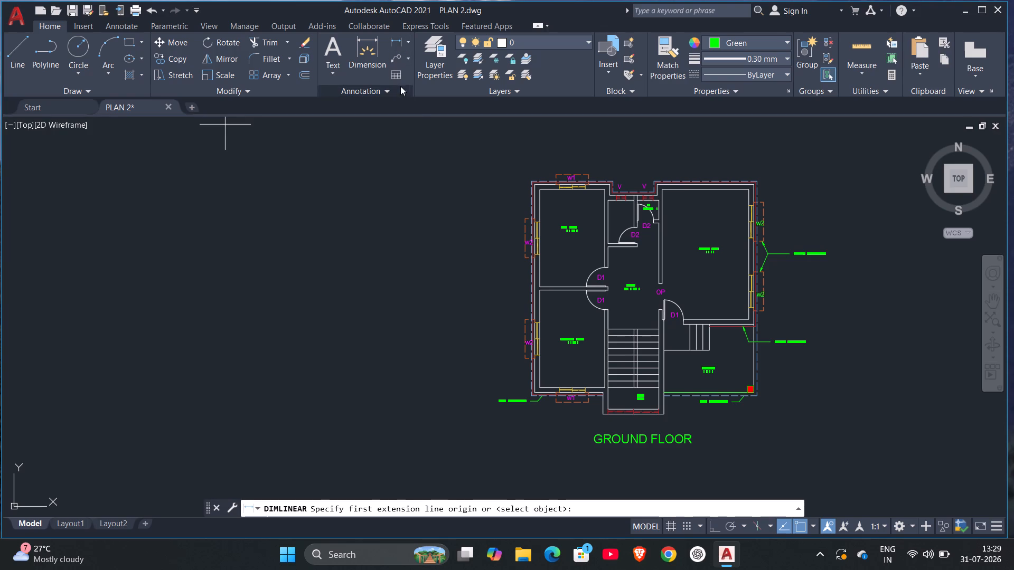
click(407, 43)
click(408, 65)
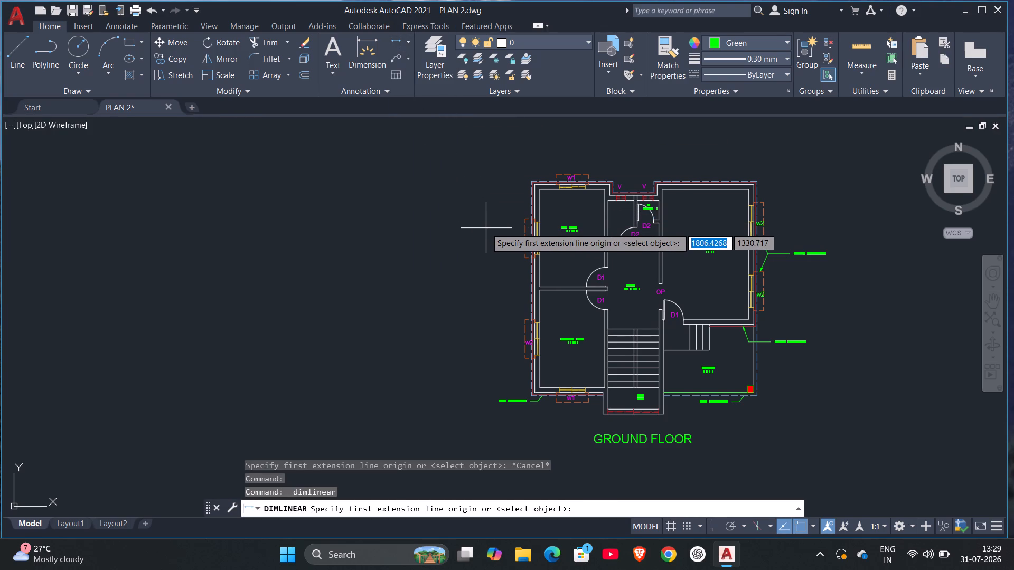
scroll(522, 211, up, 2)
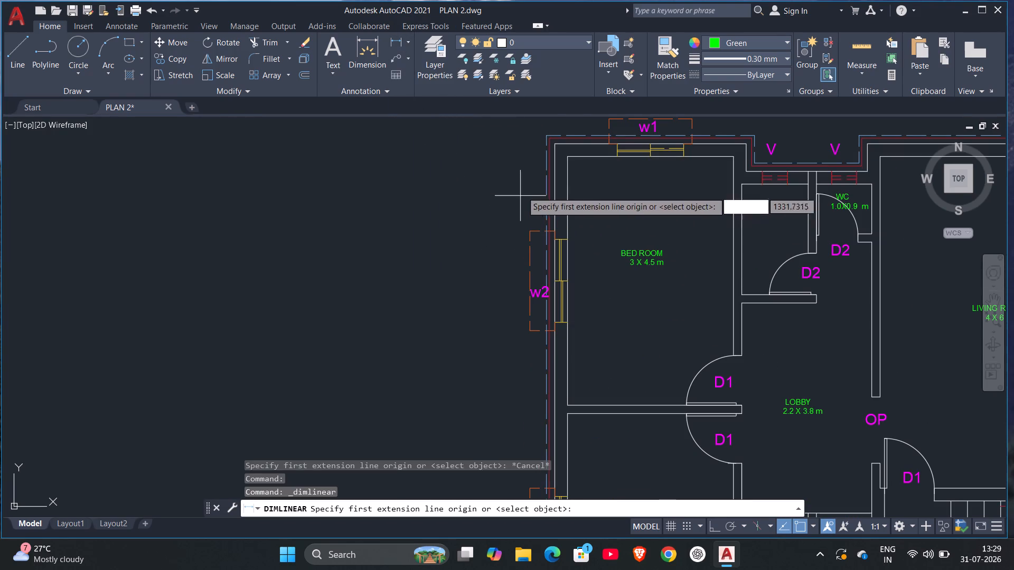
scroll(551, 148, up, 3)
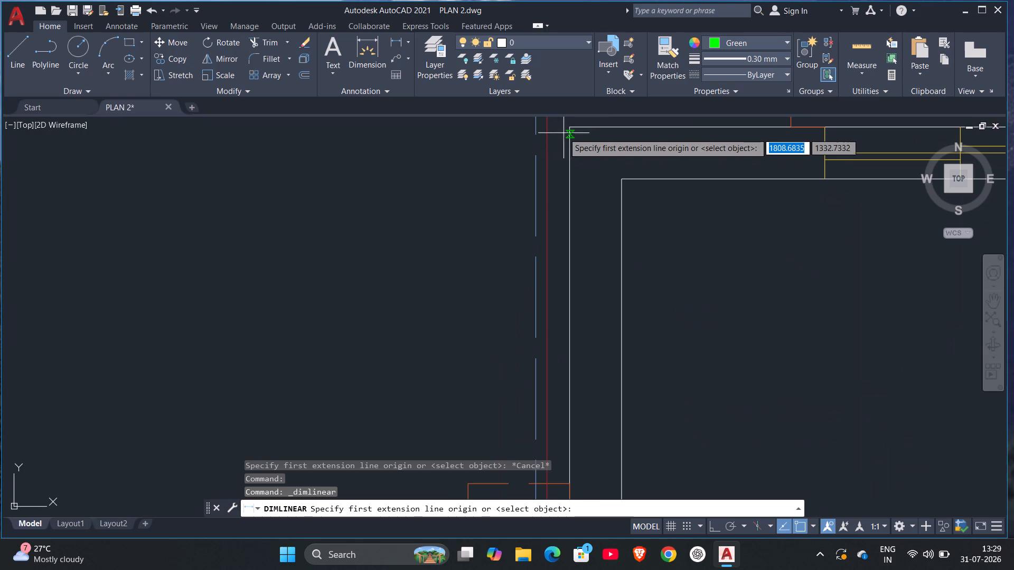
click(569, 129)
scroll(510, 267, down, 3)
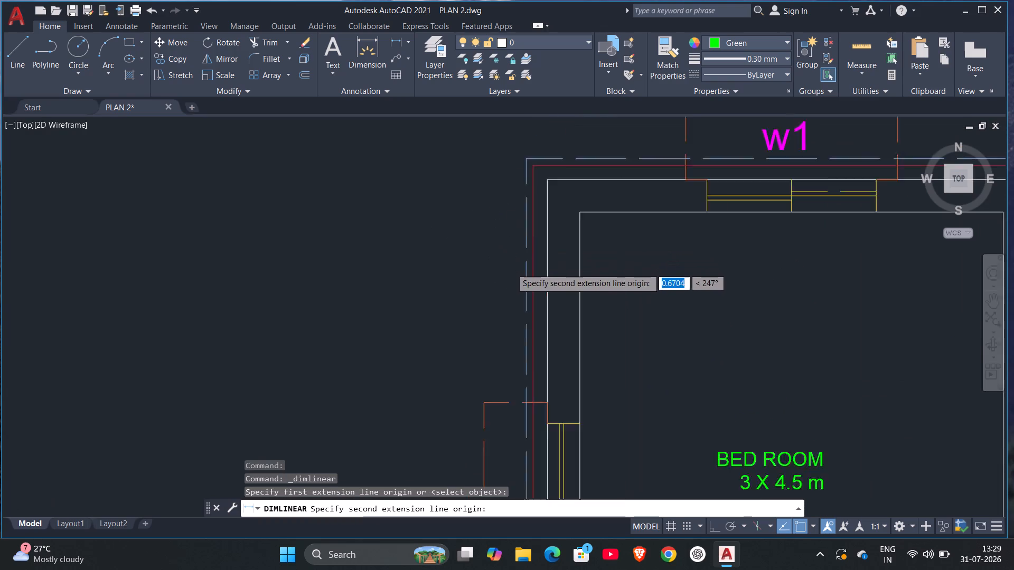
scroll(511, 268, down, 3)
middle_drag(540, 341, 525, 195)
scroll(506, 255, up, 5)
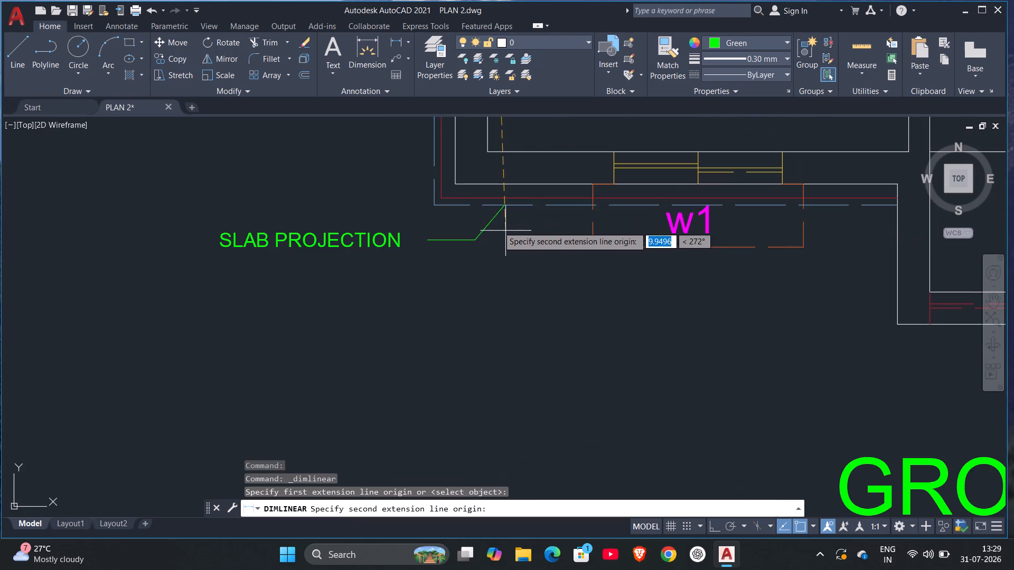
middle_drag(459, 196, 529, 267)
scroll(527, 261, up, 3)
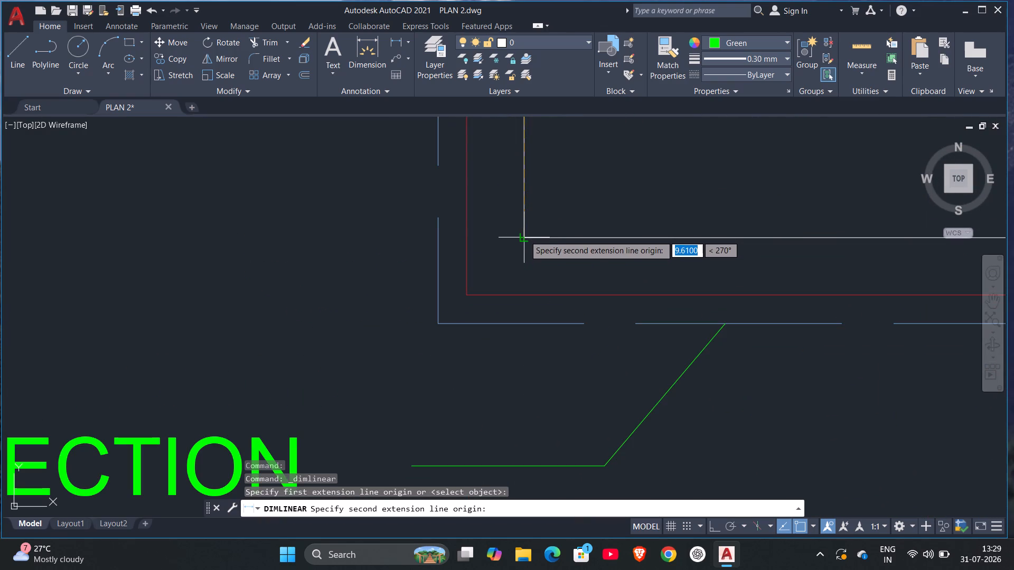
click(525, 237)
scroll(224, 267, down, 4)
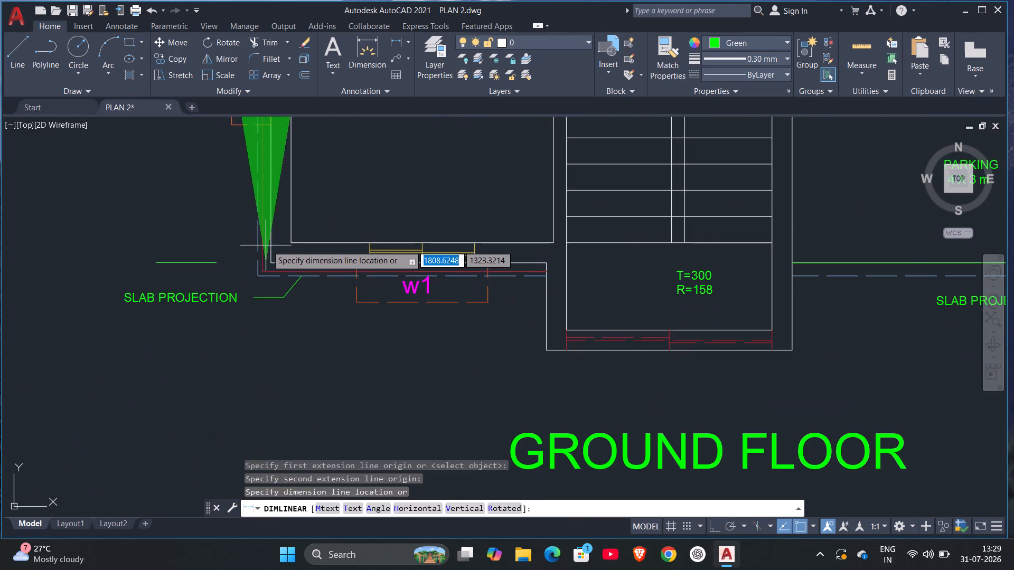
scroll(258, 250, down, 1)
middle_drag(253, 252, 397, 328)
scroll(397, 328, down, 1)
scroll(342, 307, down, 1)
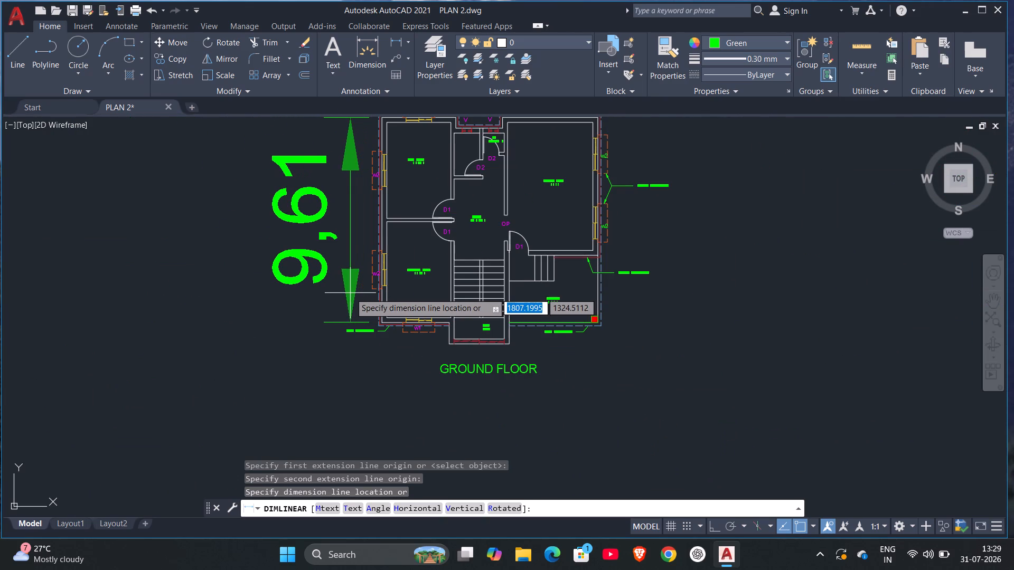
click(350, 293)
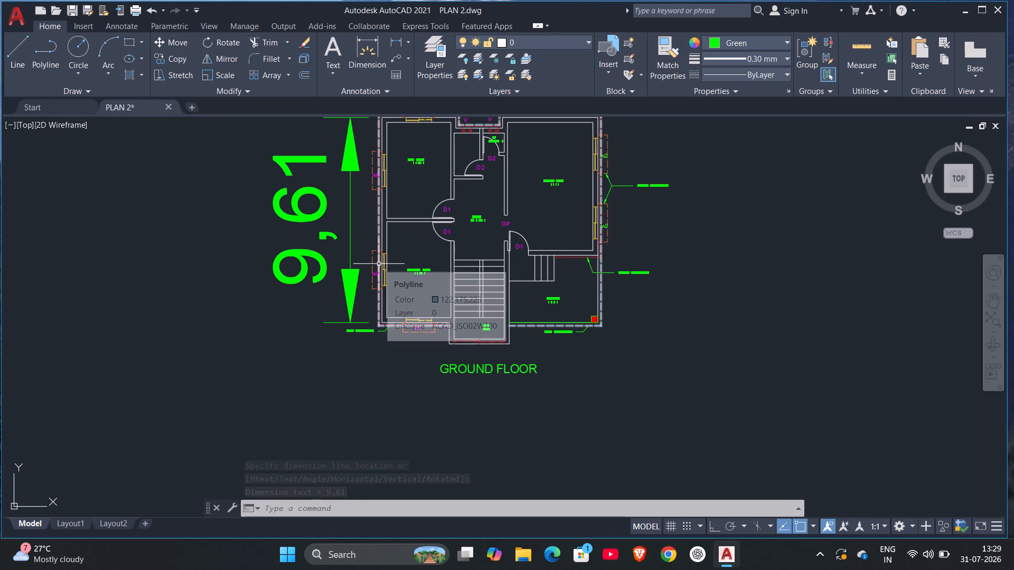
Open the ISO-25 dimension style for modification and set its text height to 0.2.
key(d)
key(Return)
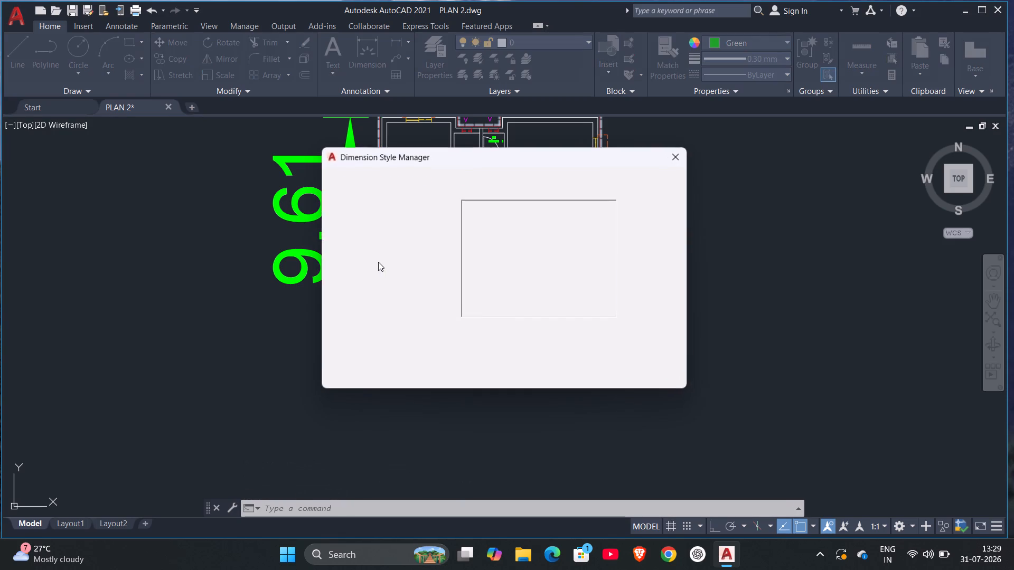
click(634, 246)
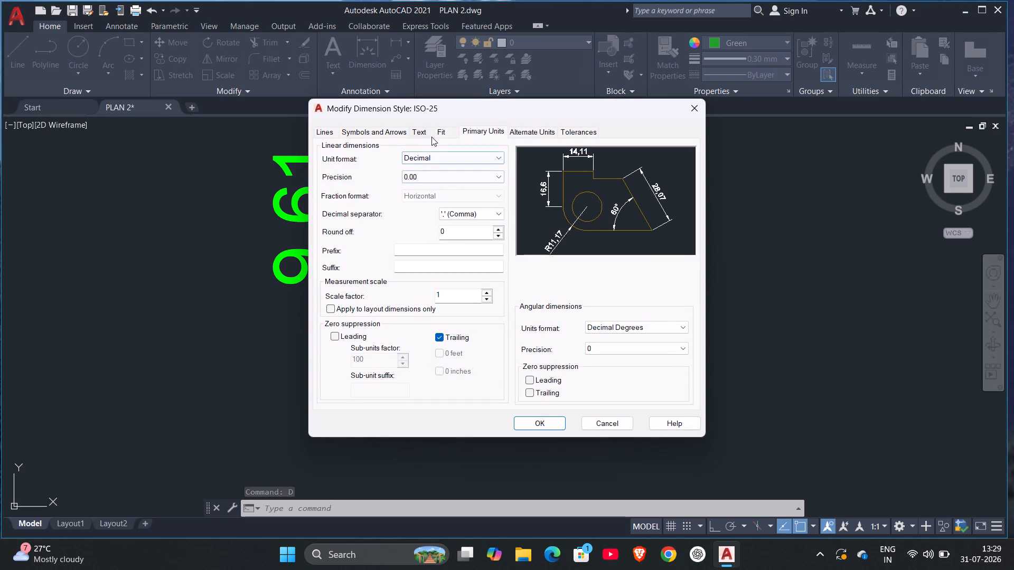
click(422, 126)
click(419, 130)
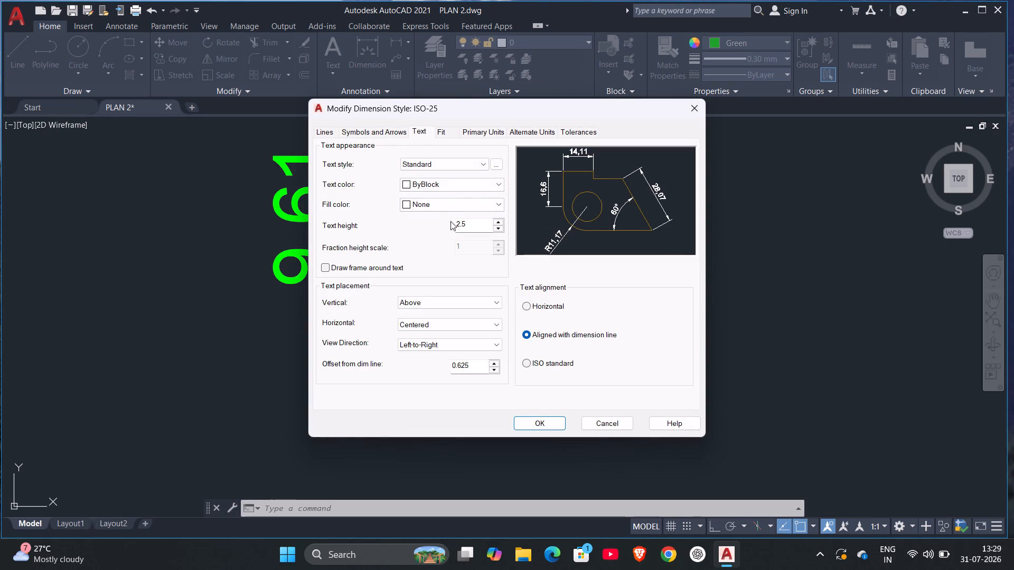
drag(469, 224, 443, 222)
key(BackSpace)
key(period)
key(2)
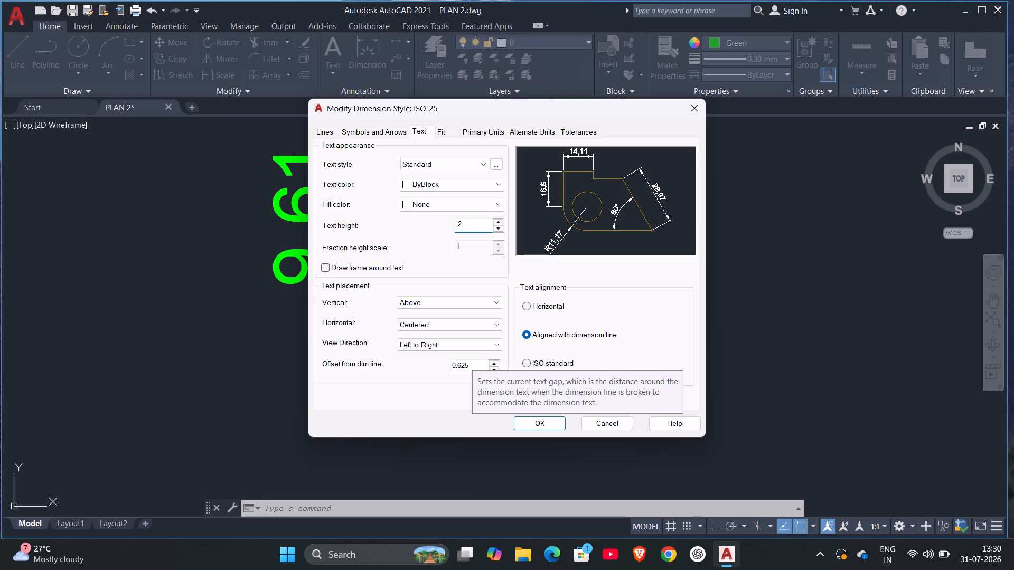
Set the dimension text's offset from the dimension line to 0.05 and its alignment to ISO standard.
click(466, 368)
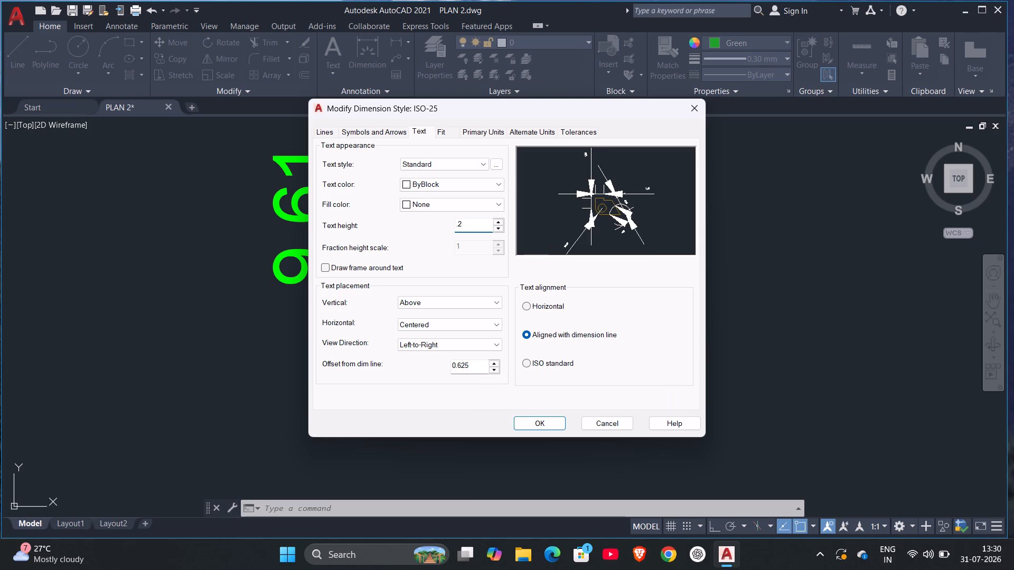
drag(466, 368, 447, 370)
key(BackSpace)
key(0)
key(period)
key(0)
key(5)
click(529, 359)
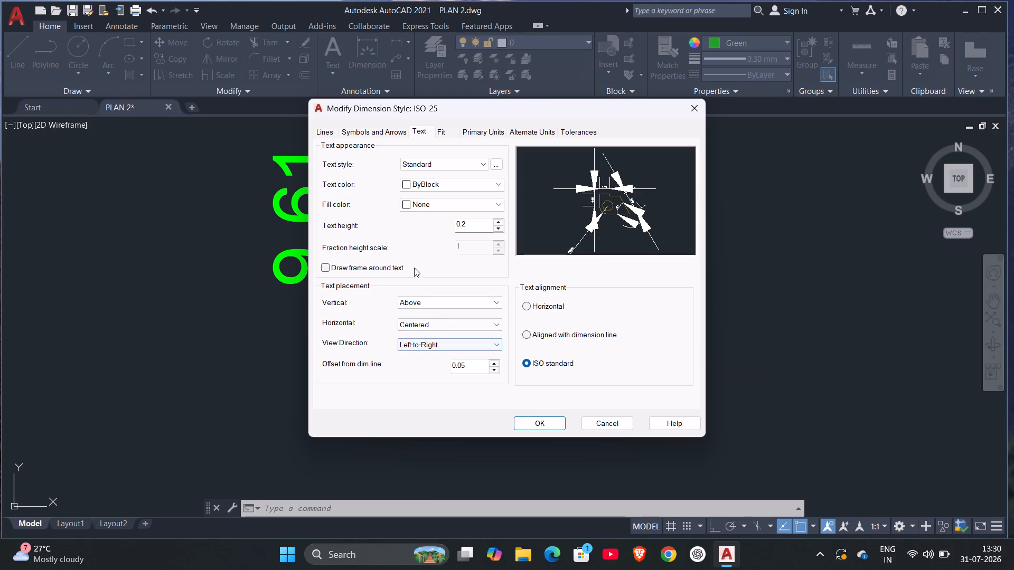
Set the ISO-25 style's first and second arrowheads to Architectural tick.
click(366, 131)
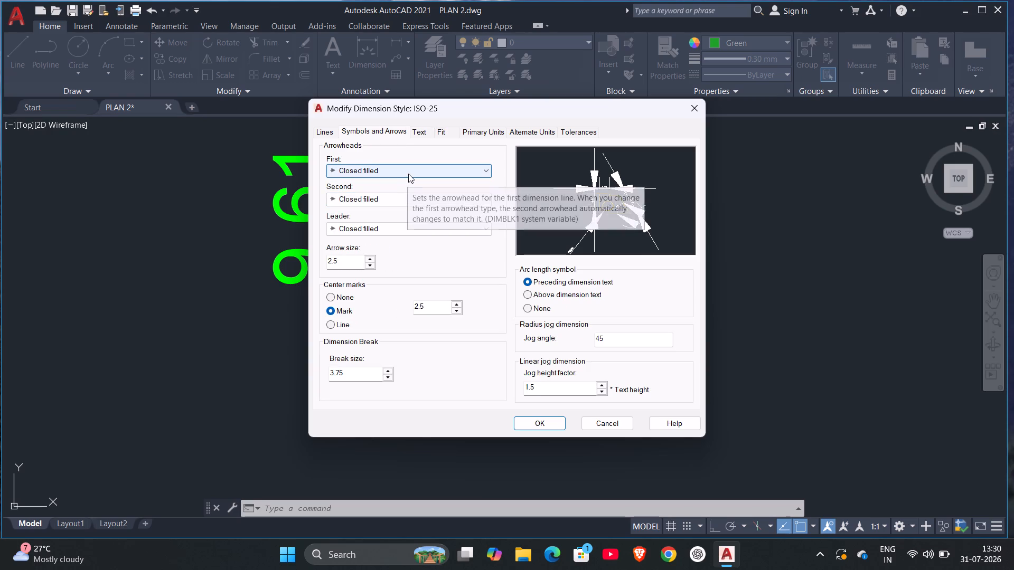
click(409, 173)
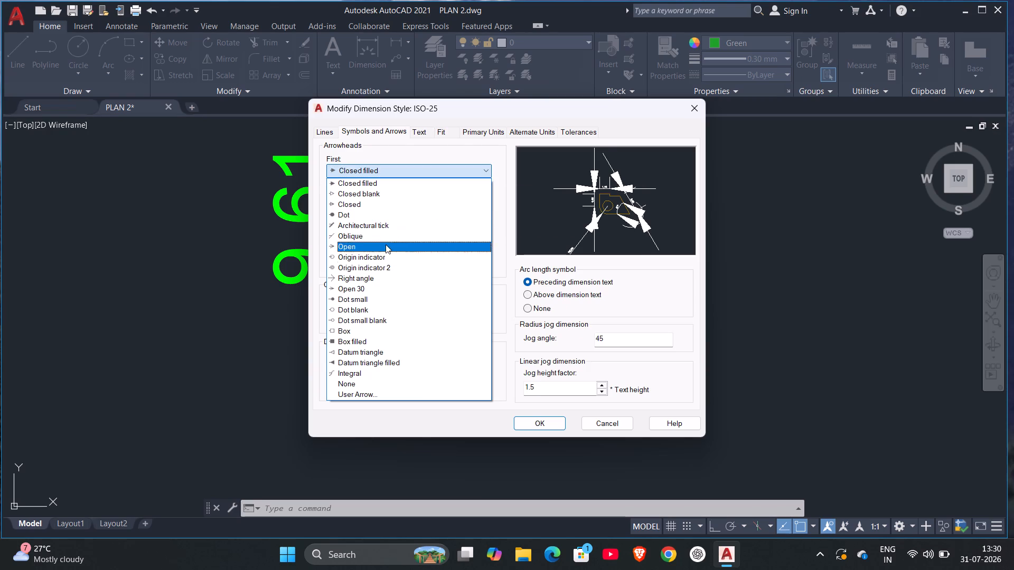
click(381, 228)
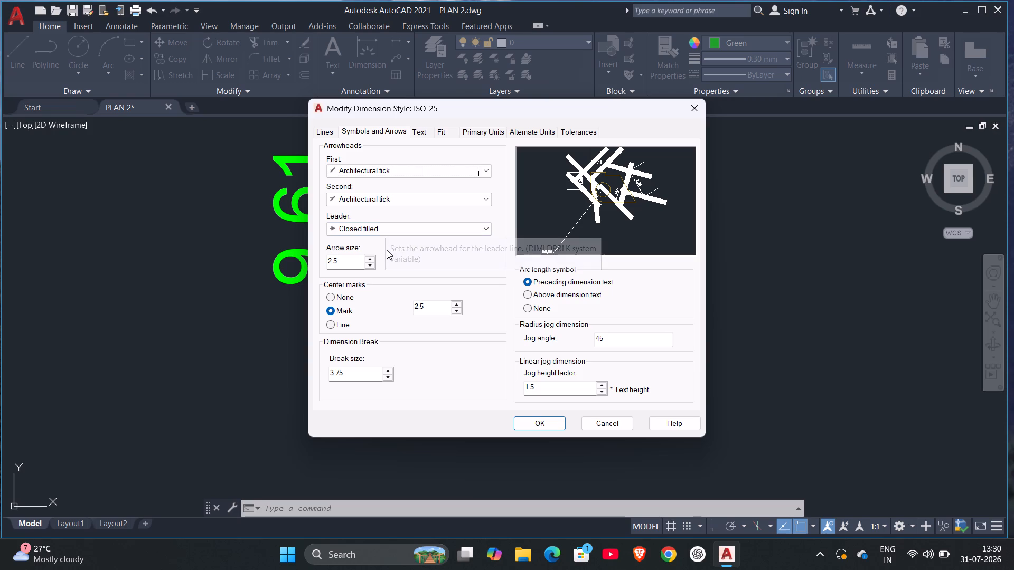
Set the ISO-25 style's arrow size to 0.2.
click(348, 263)
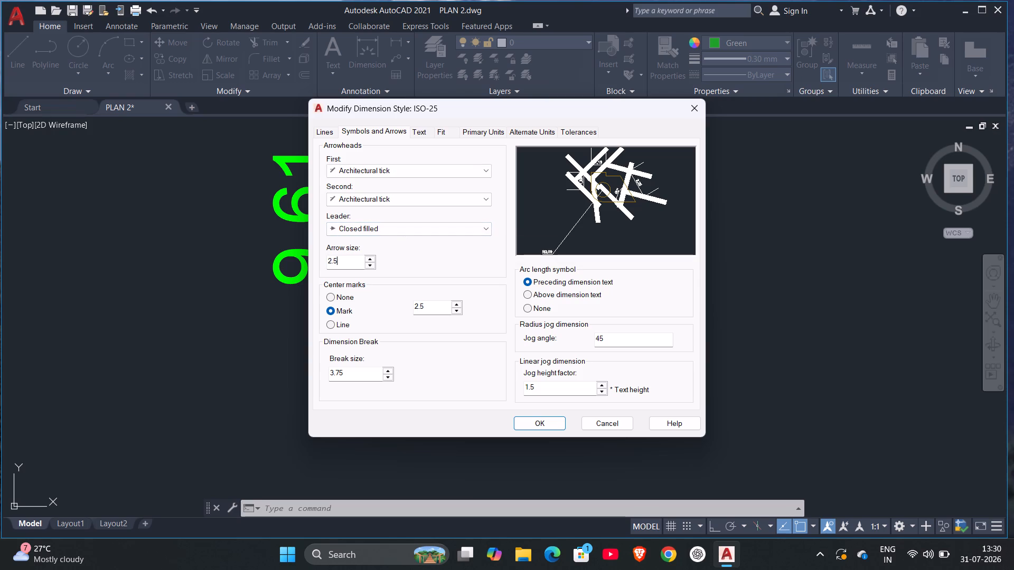
drag(339, 260, 304, 258)
key(BackSpace)
key(period)
key(2)
click(418, 269)
click(403, 266)
Set the style's extension lines to extend 0.2 beyond the dimension lines and to offset 0.2 from the origin.
click(320, 128)
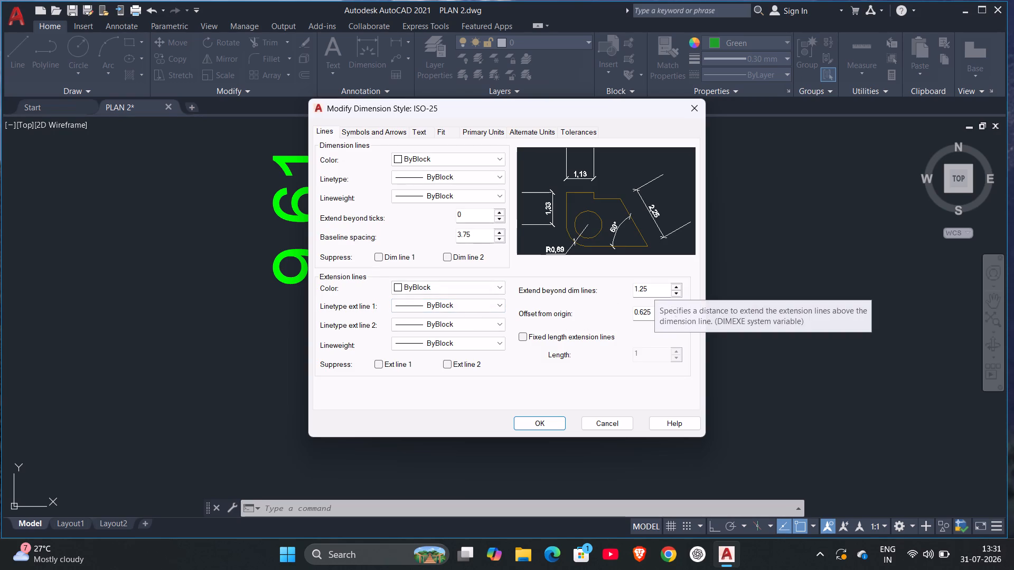
drag(654, 287, 627, 296)
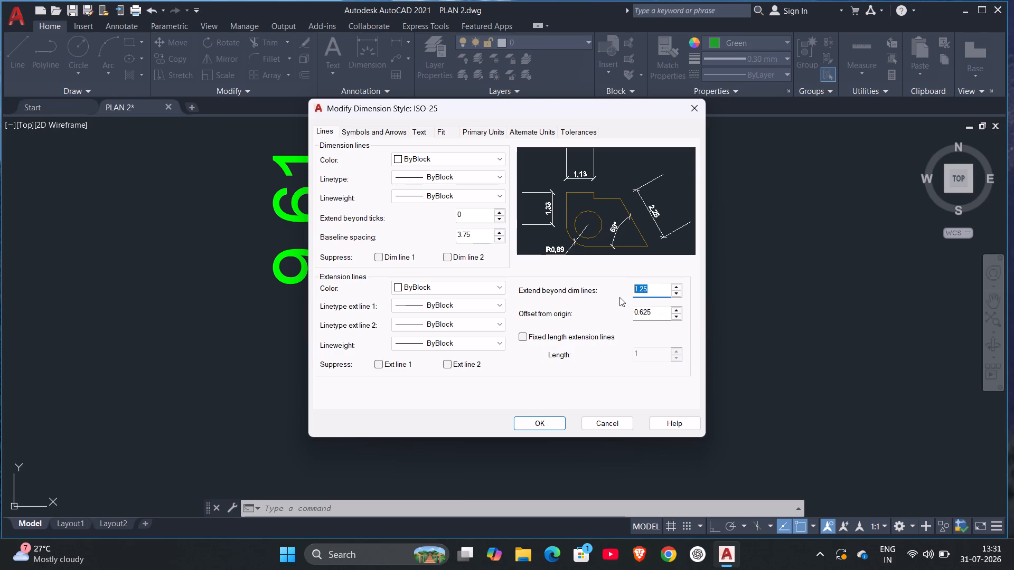
key(BackSpace)
key(period)
key(2)
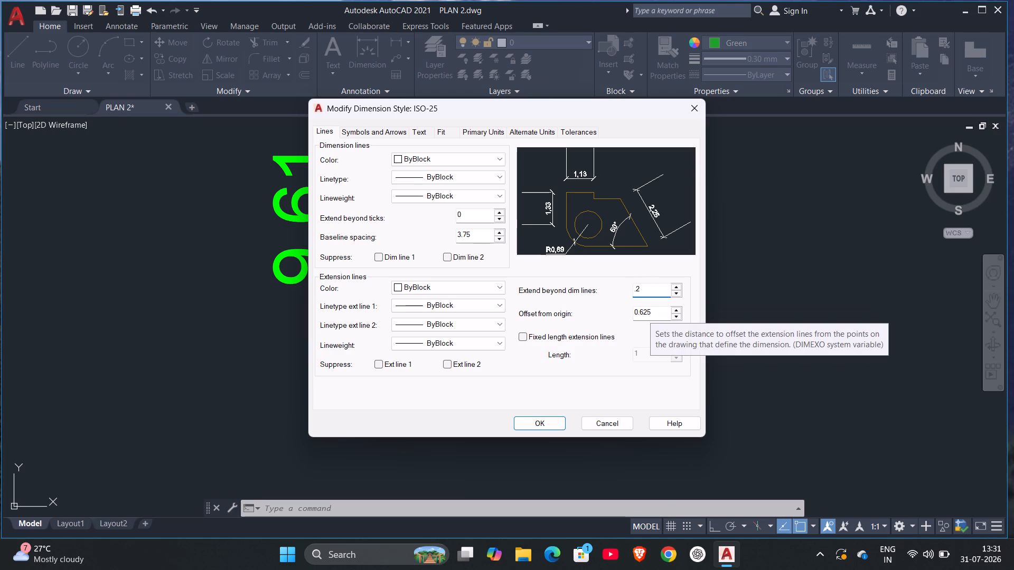
drag(650, 312, 590, 318)
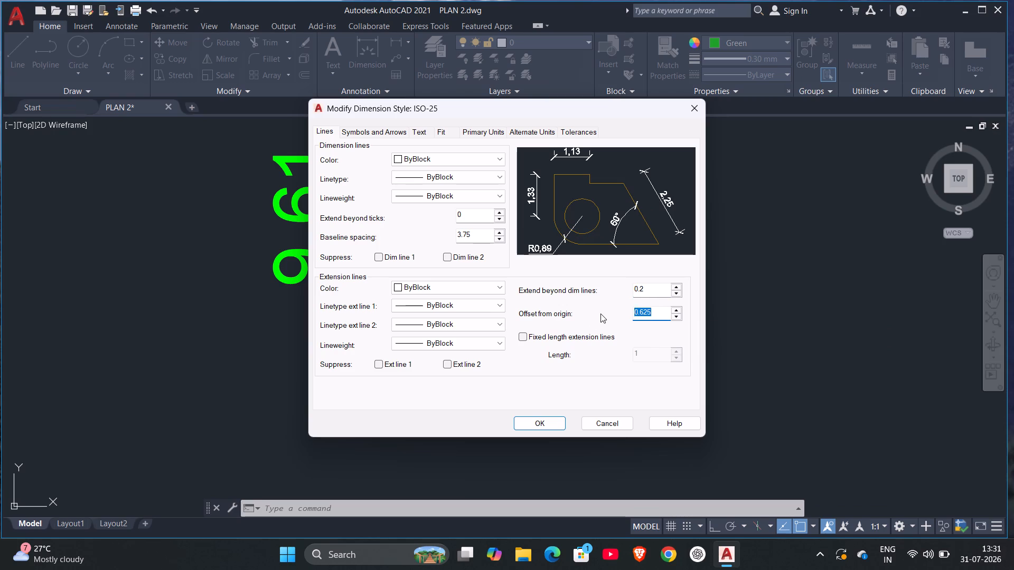
key(BackSpace)
text(.2)
Set the decimal separator for the style's linear dimensions to Period and accept the ISO-25 style changes.
click(485, 130)
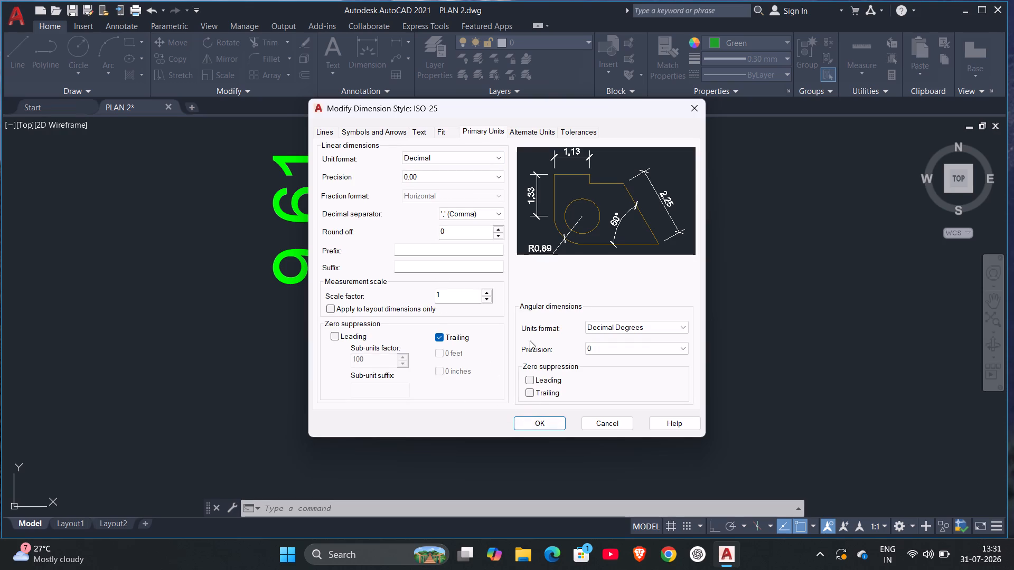
click(490, 211)
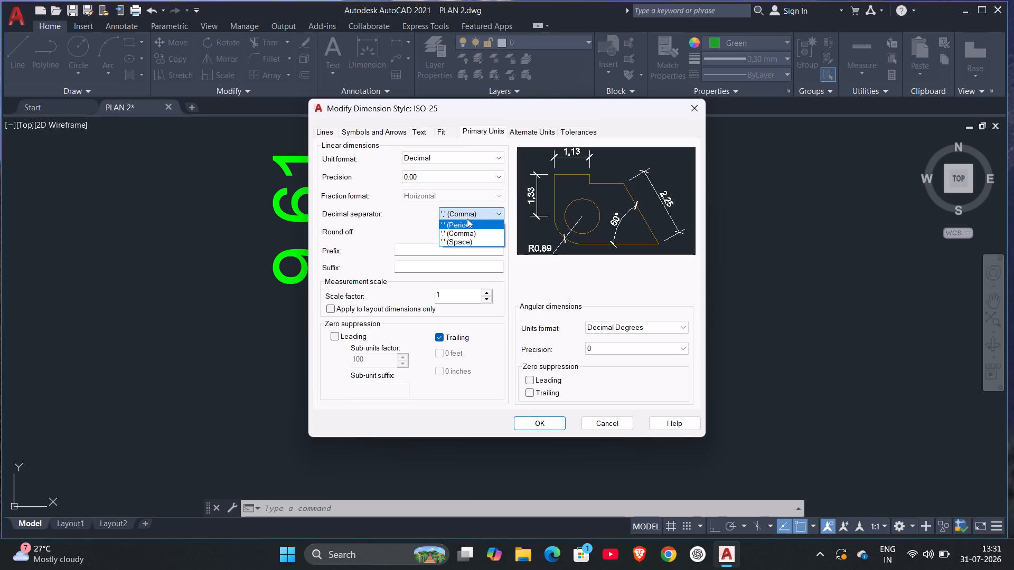
click(467, 218)
click(471, 212)
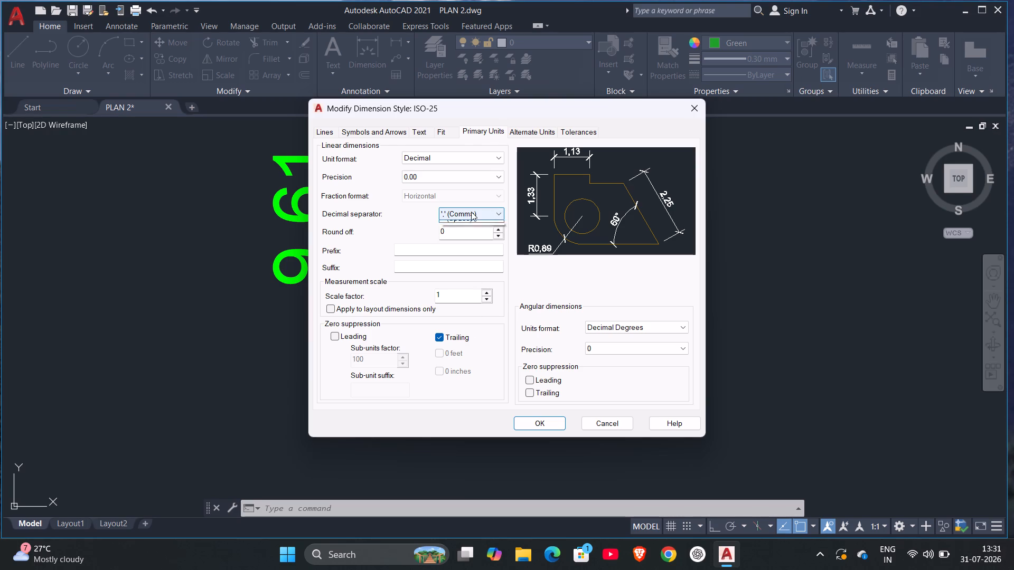
click(467, 222)
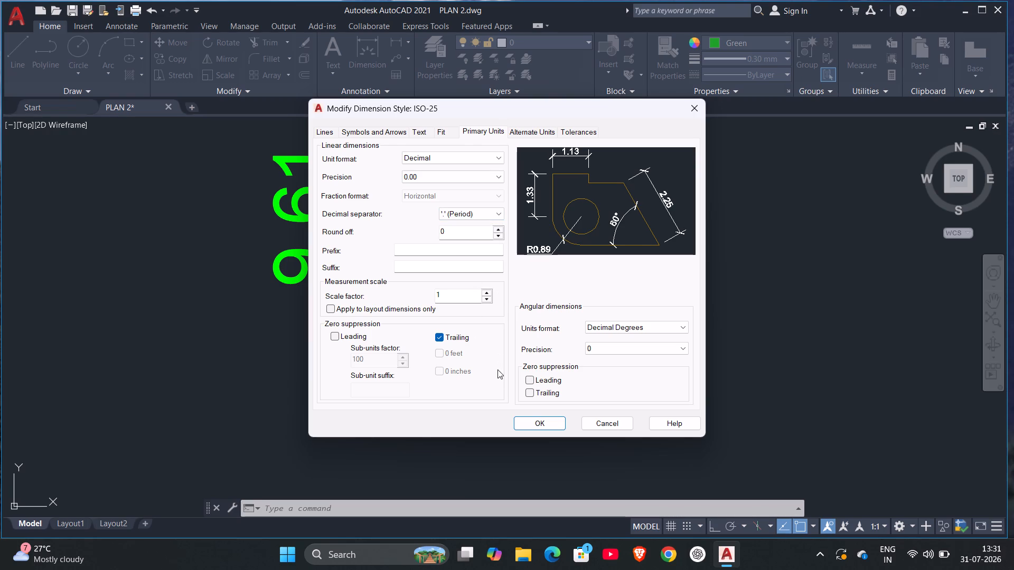
click(542, 423)
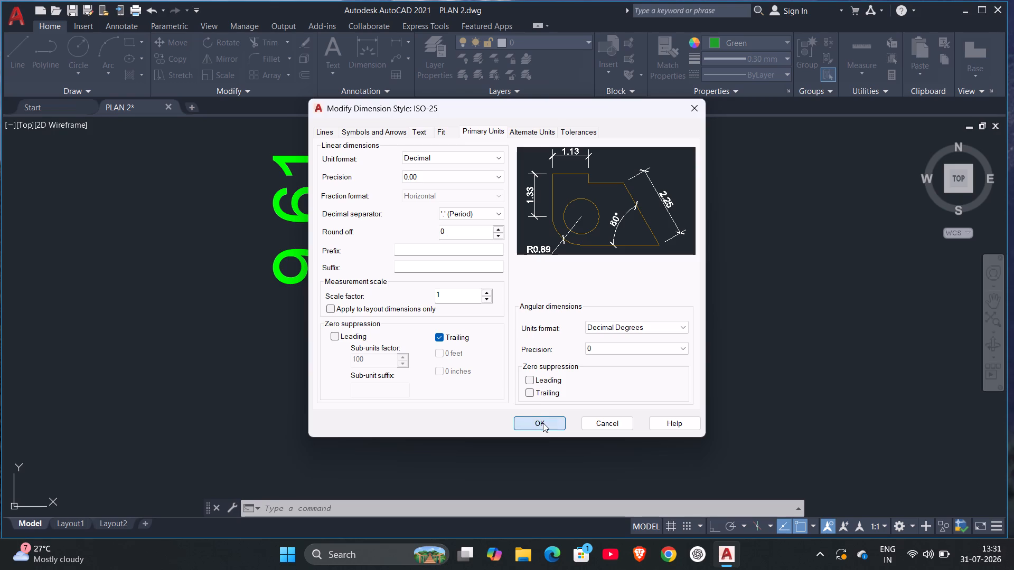
Make ISO-25 the current dimension style and close the style manager.
click(644, 211)
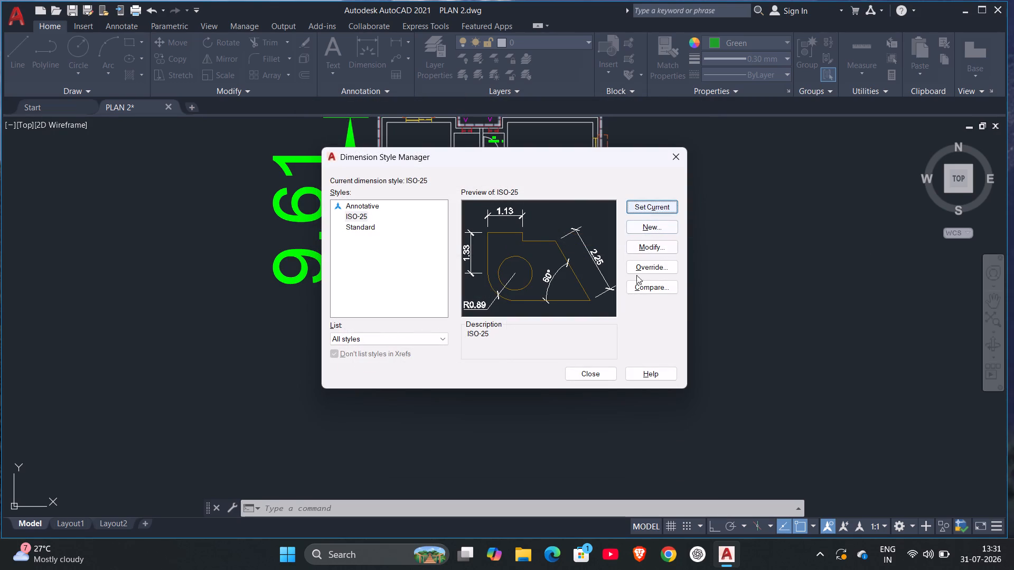
click(599, 374)
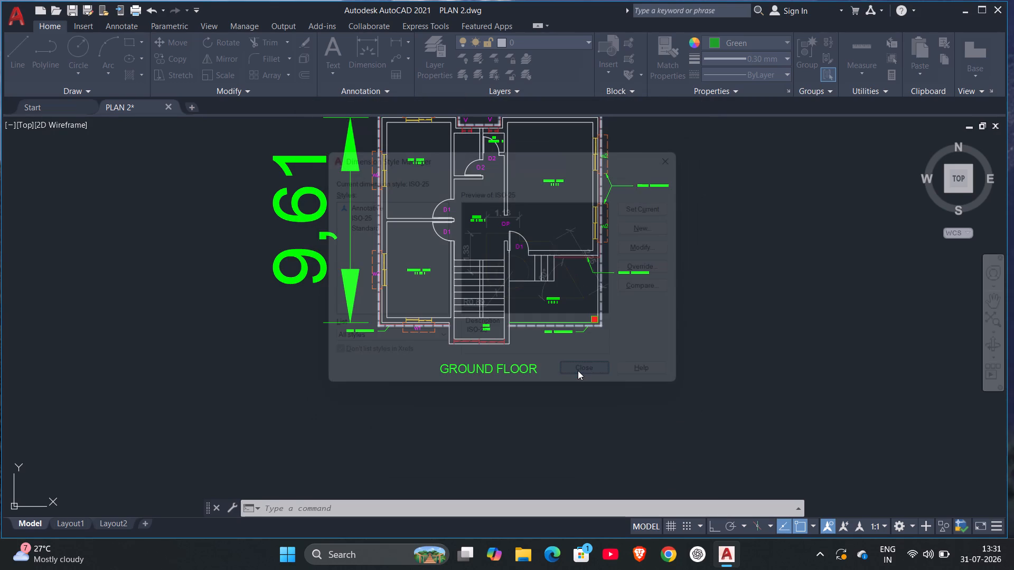
Add a horizontal linear dimension along the bedroom's top outer wall, from the outer corner to the recess corner, placed above window w1.
scroll(333, 219, up, 1)
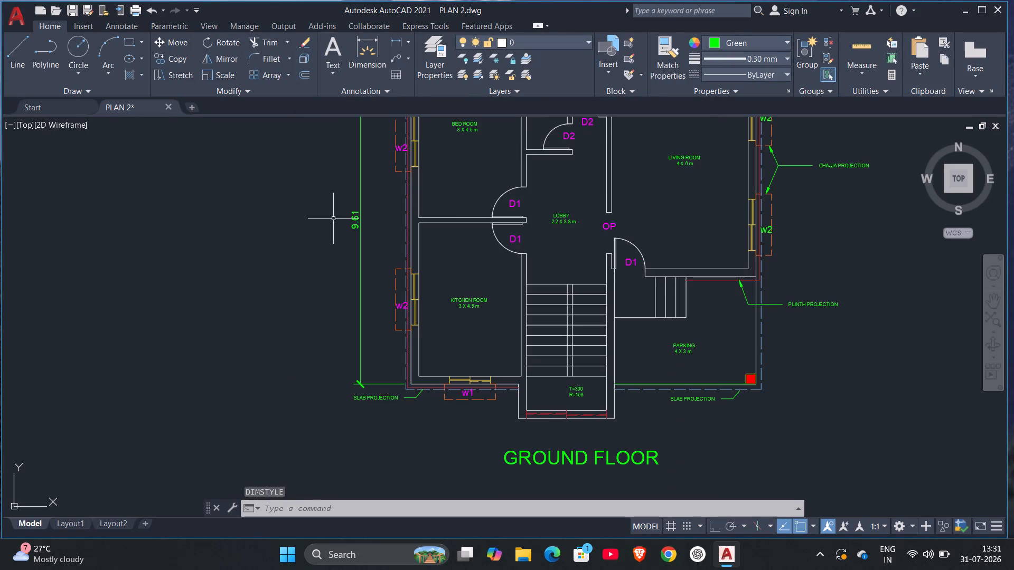
scroll(340, 217, up, 1)
scroll(422, 209, down, 2)
middle_drag(426, 217, 401, 379)
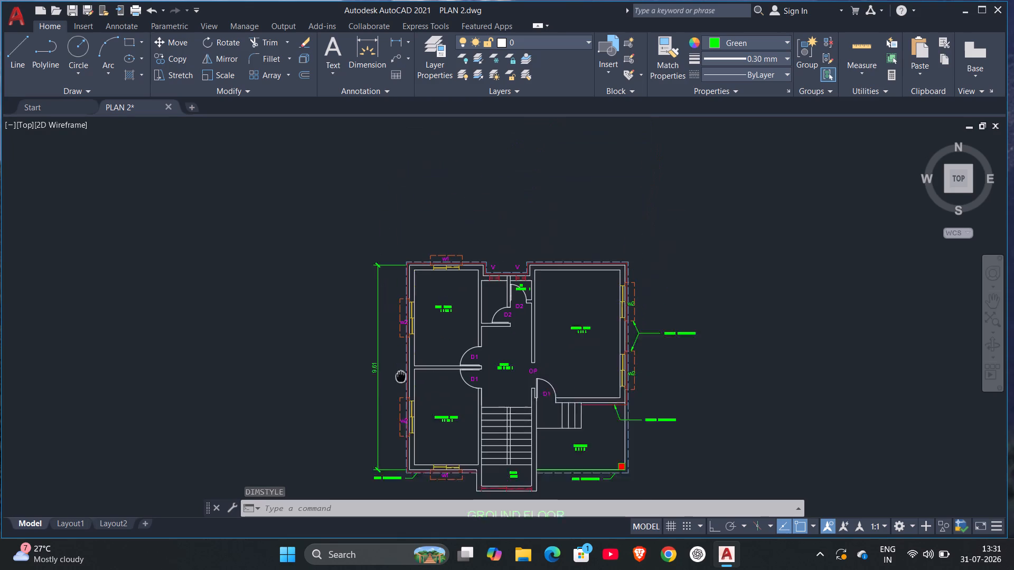
middle_drag(401, 379, 400, 397)
scroll(393, 267, up, 2)
scroll(463, 382, up, 1)
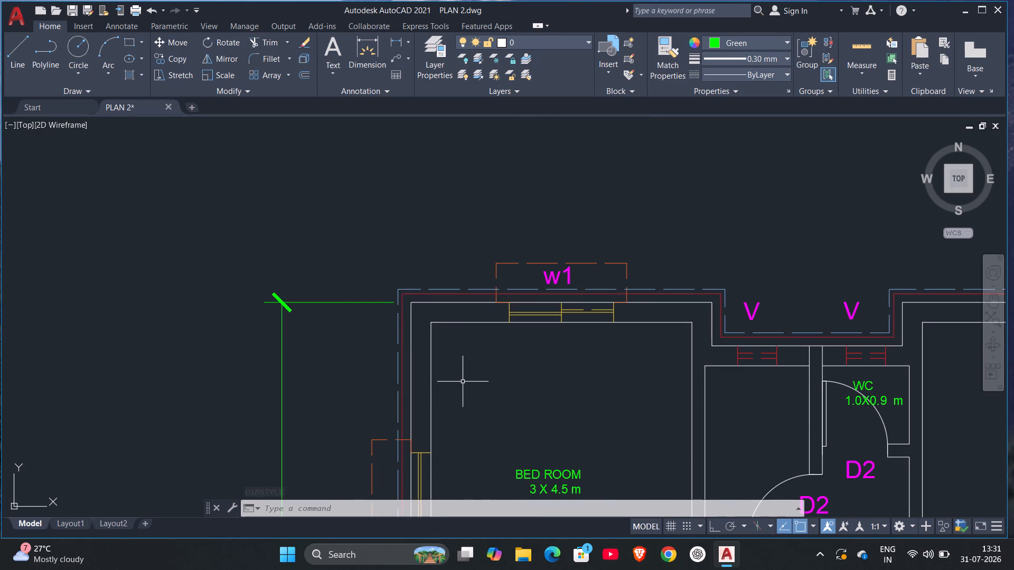
click(395, 42)
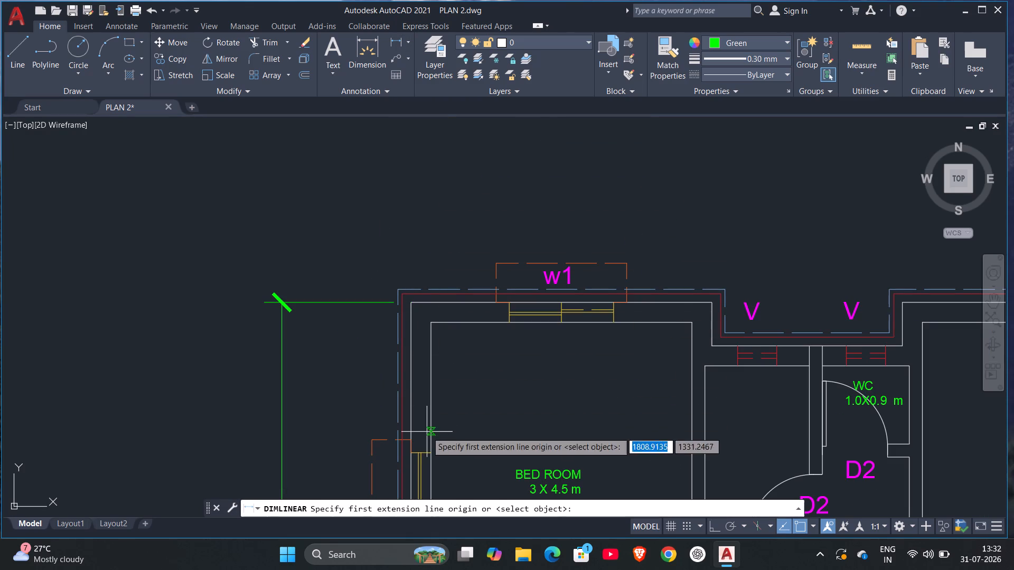
scroll(410, 351, up, 2)
click(411, 234)
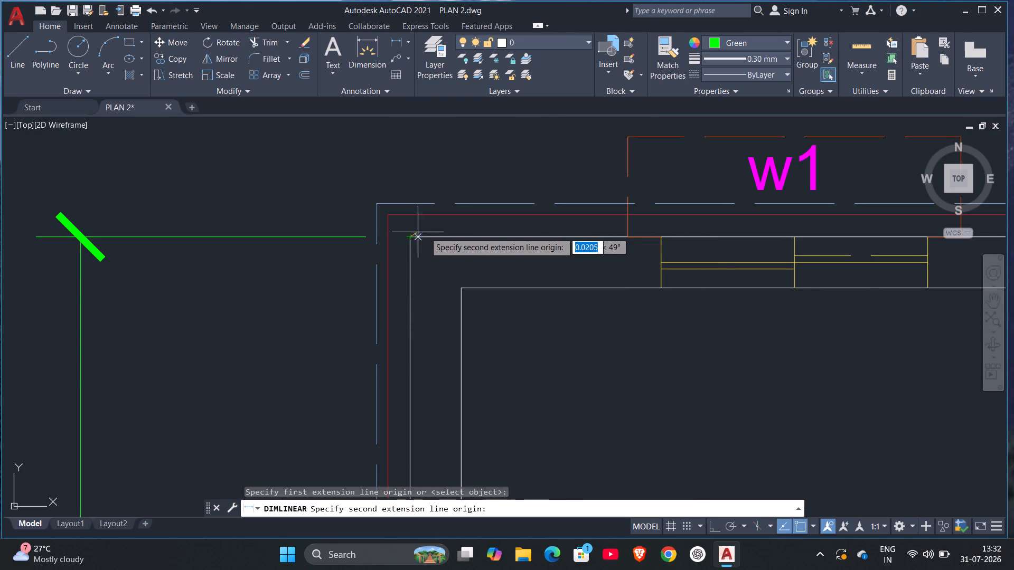
scroll(664, 280, down, 2)
middle_drag(737, 309, 540, 372)
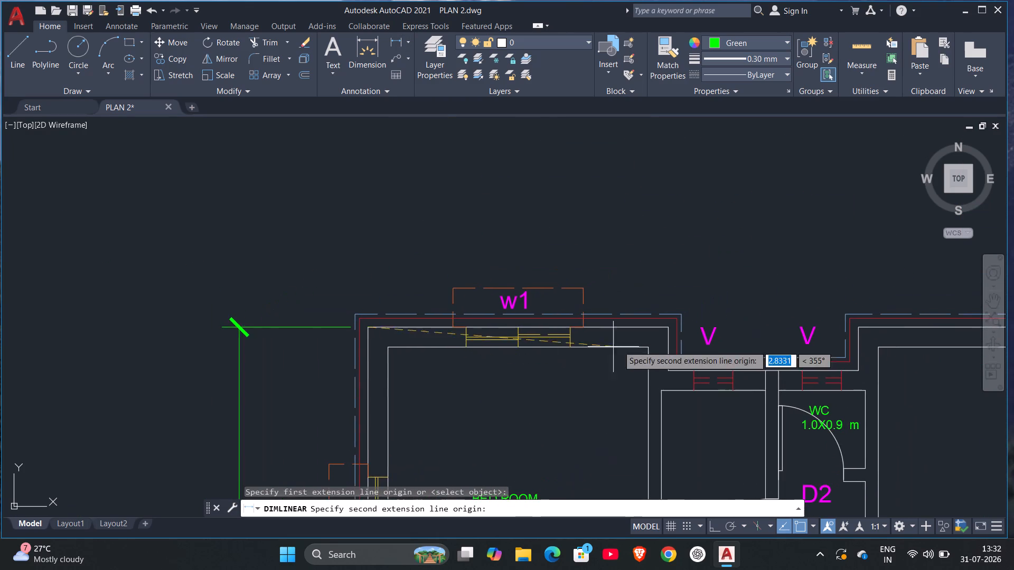
scroll(652, 334, up, 2)
click(693, 320)
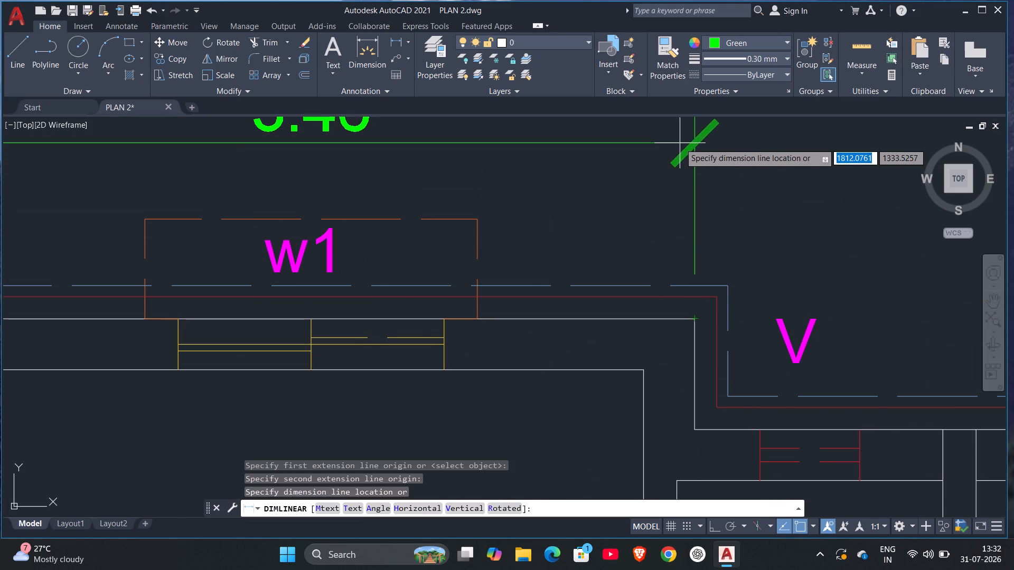
scroll(680, 146, down, 2)
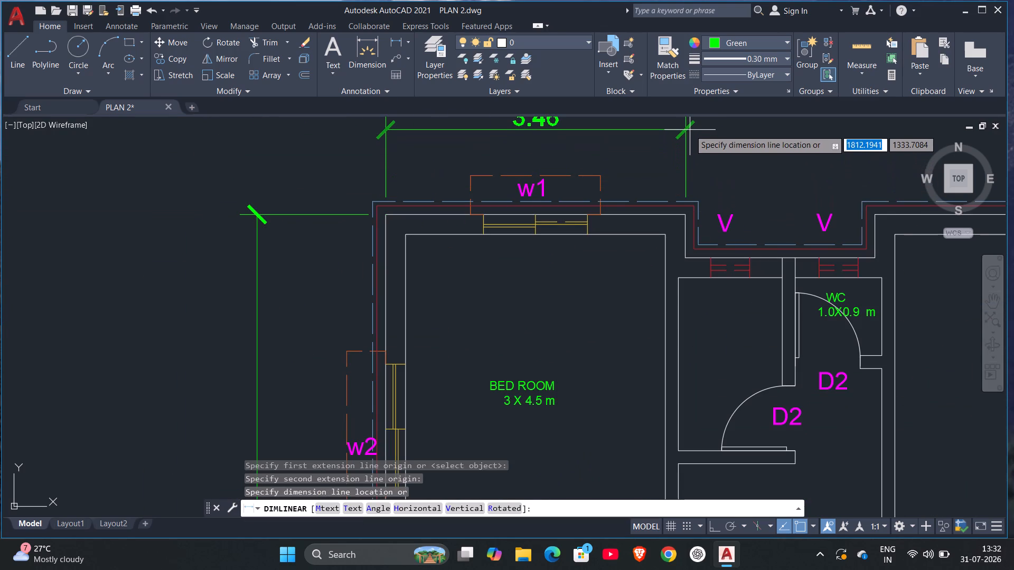
click(690, 130)
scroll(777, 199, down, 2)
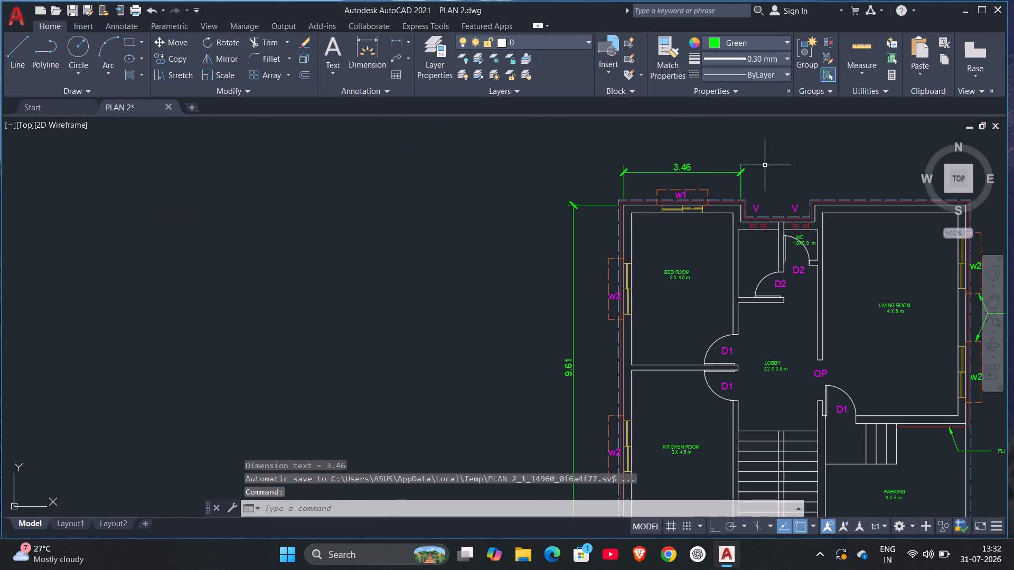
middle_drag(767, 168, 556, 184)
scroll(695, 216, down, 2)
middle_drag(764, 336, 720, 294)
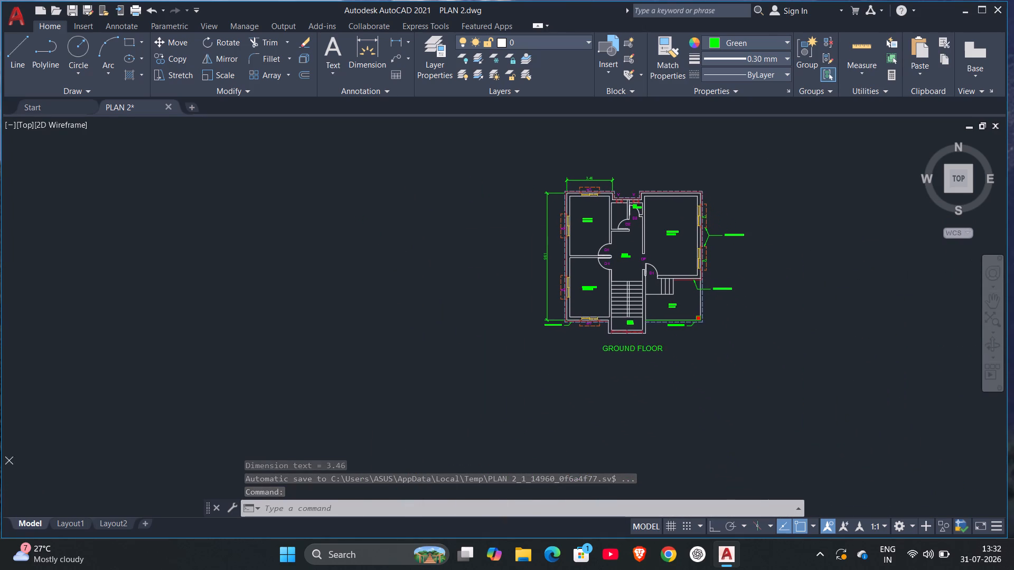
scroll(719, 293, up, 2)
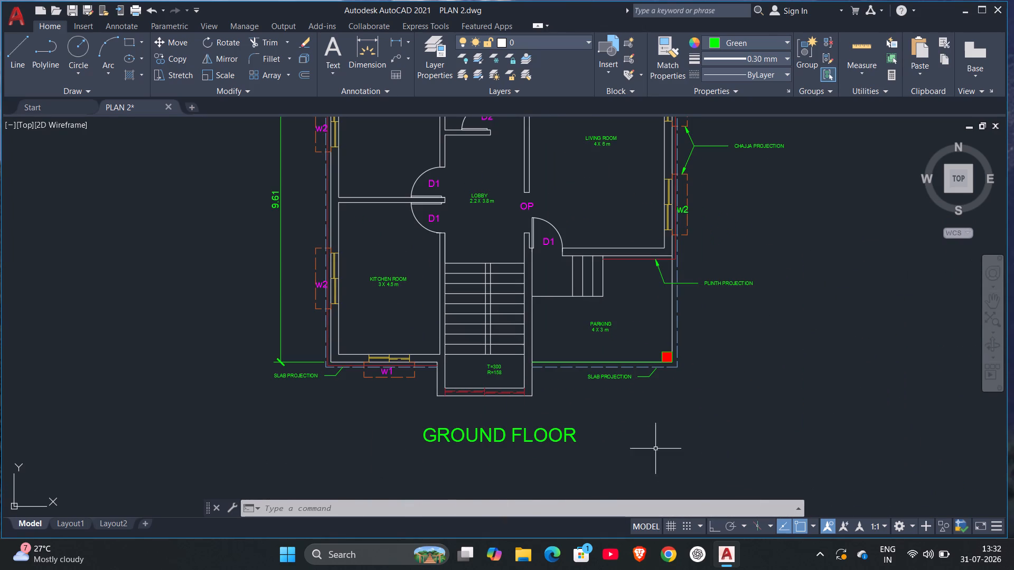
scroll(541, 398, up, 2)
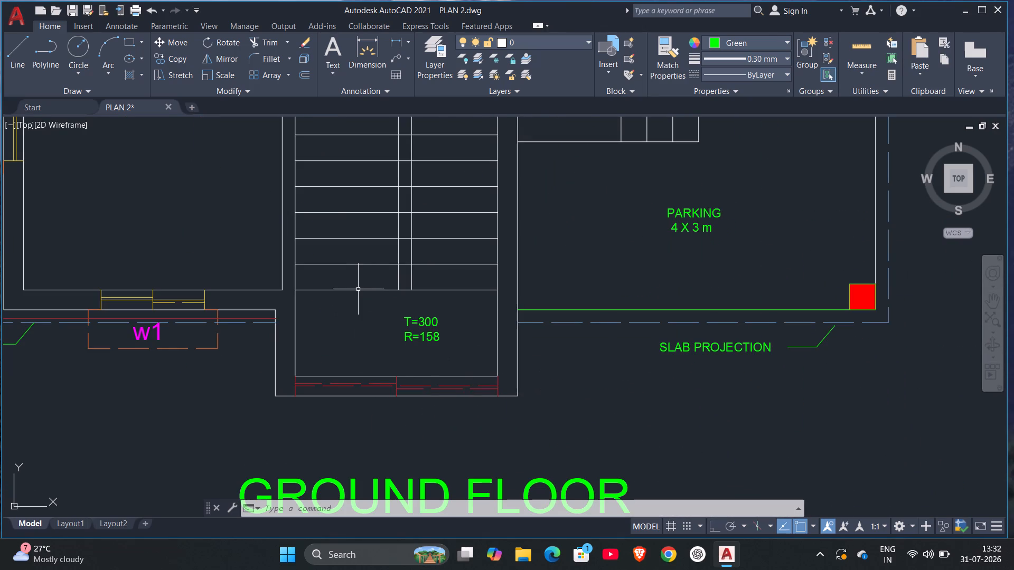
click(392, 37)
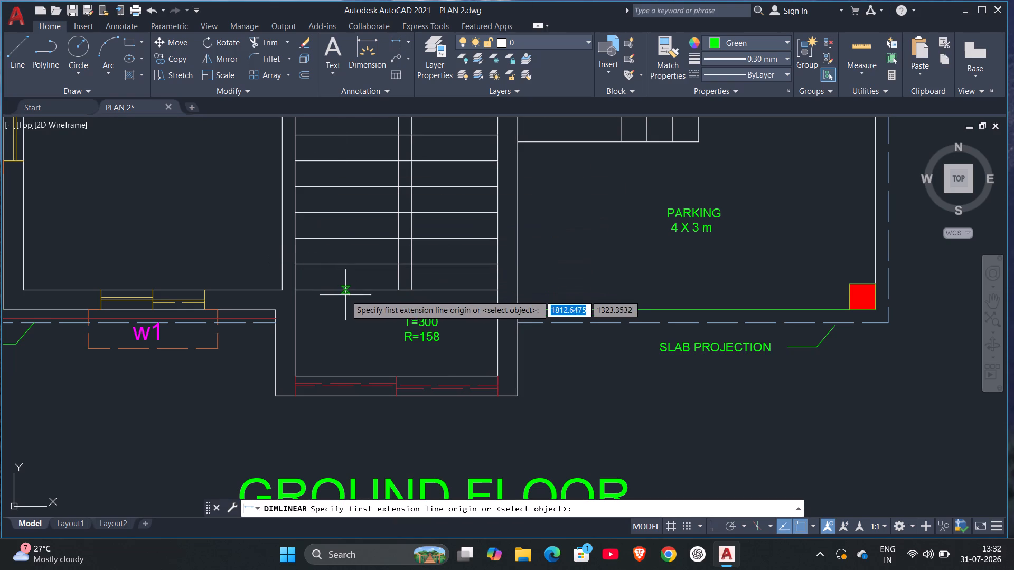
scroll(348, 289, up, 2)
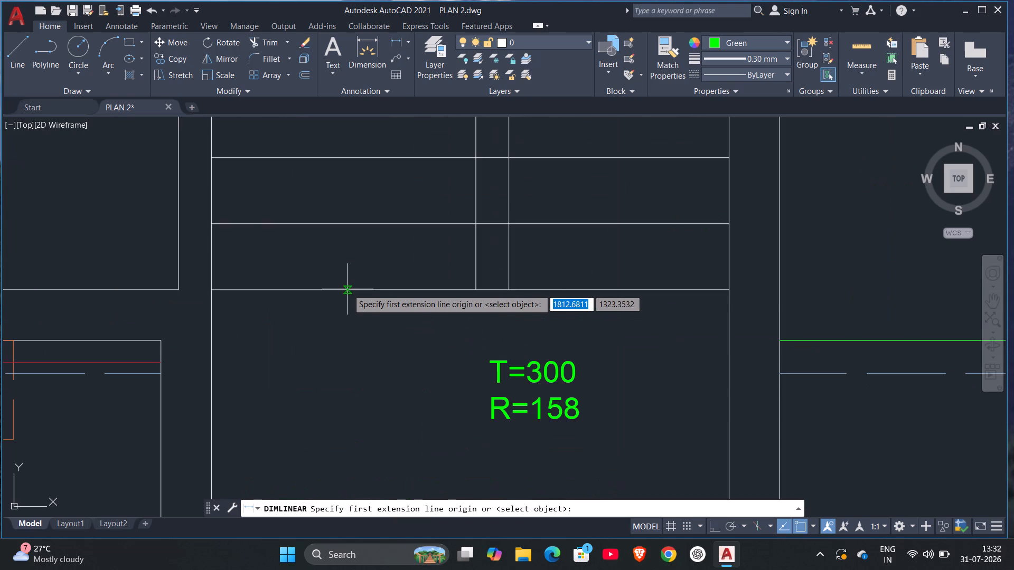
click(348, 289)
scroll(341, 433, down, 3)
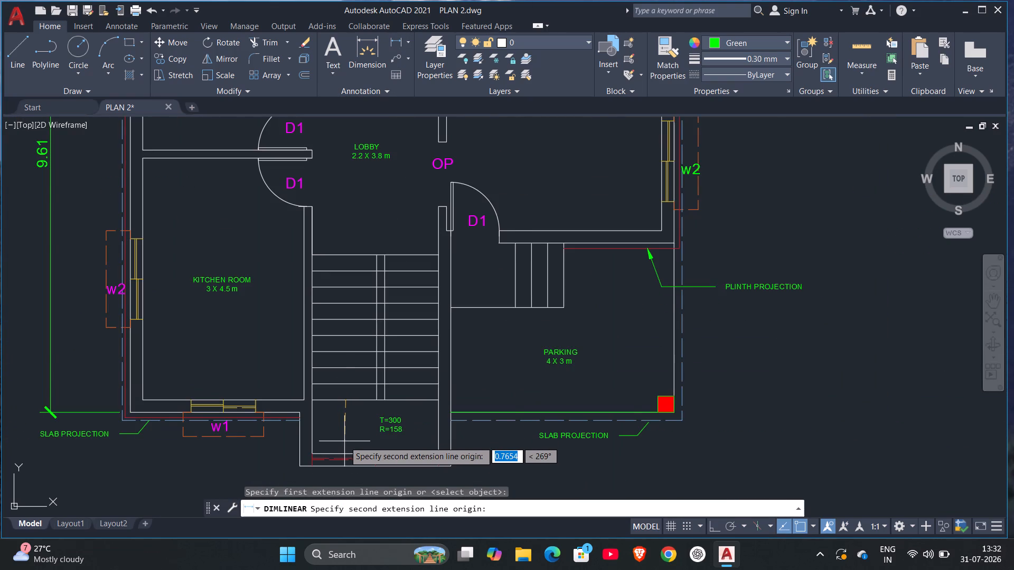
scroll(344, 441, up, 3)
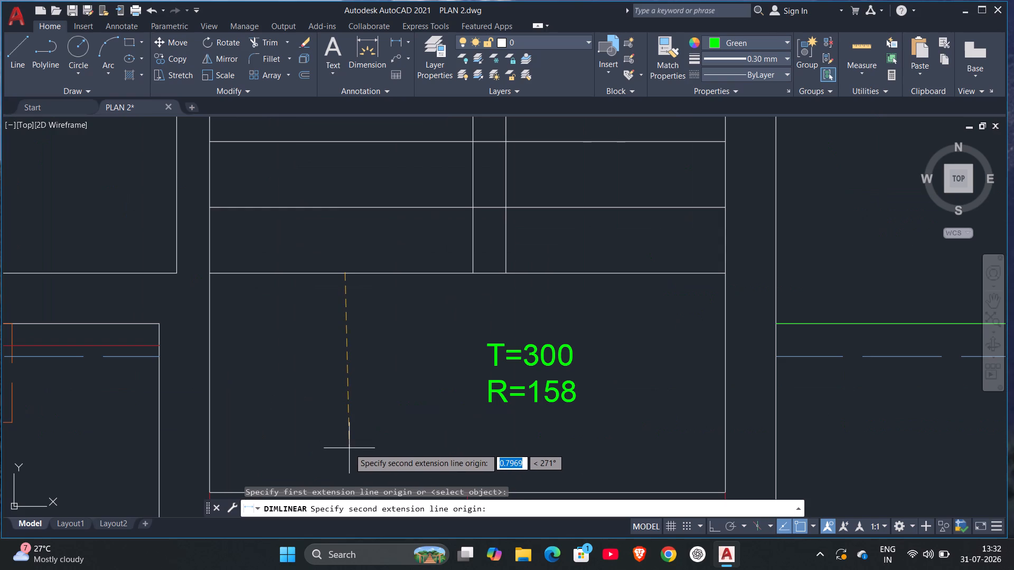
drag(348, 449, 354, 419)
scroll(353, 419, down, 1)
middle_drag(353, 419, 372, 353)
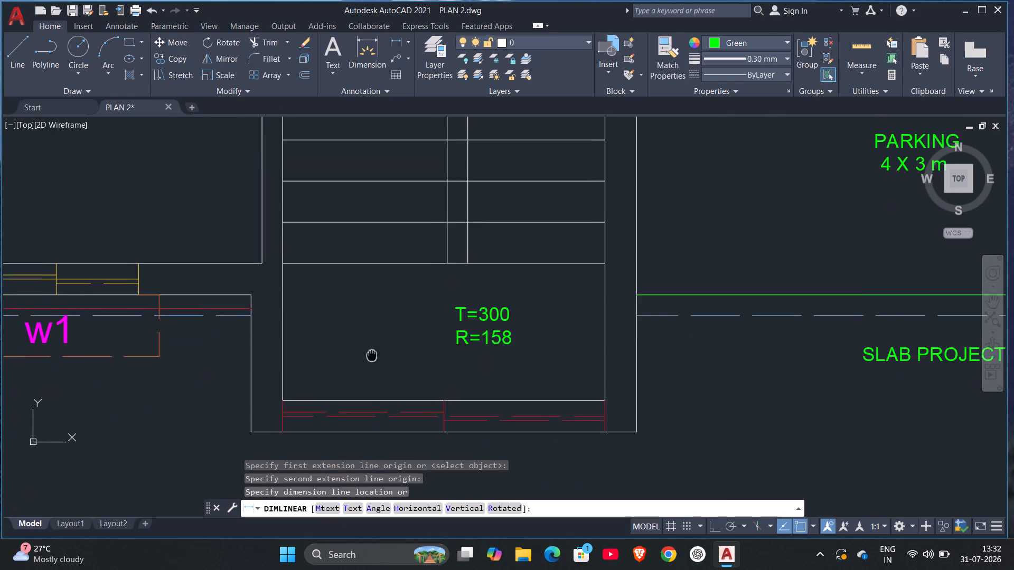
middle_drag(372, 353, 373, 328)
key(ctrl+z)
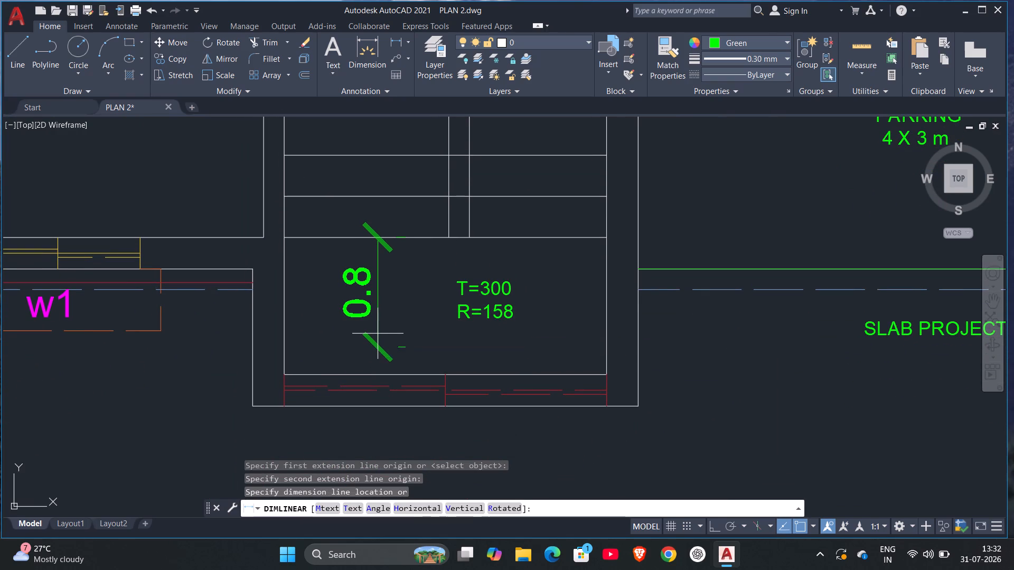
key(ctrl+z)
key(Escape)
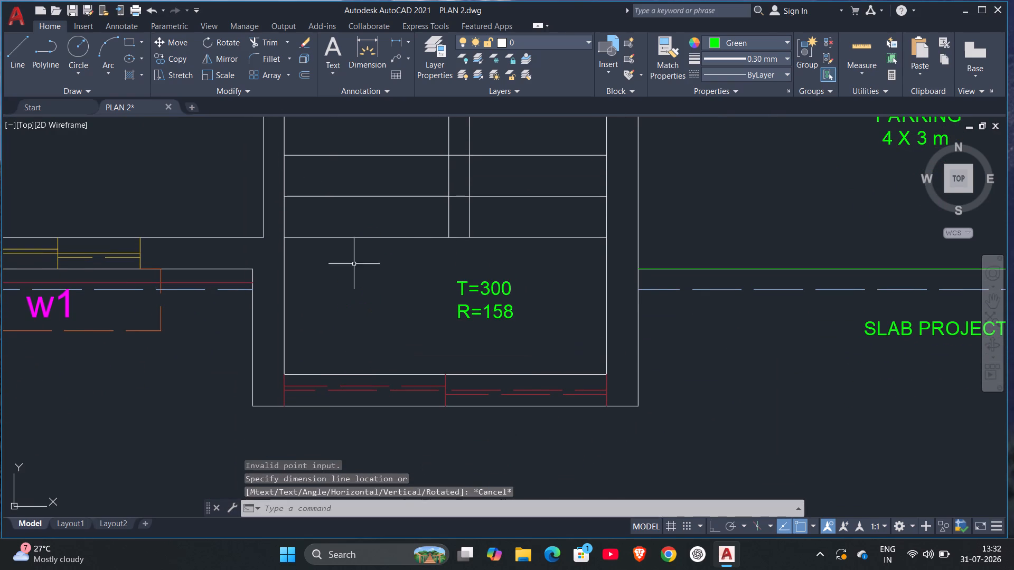
With Ortho on, add a vertical linear dimension from the stair's last tread line to the landing's inner wall line, placed beside the T=300 note.
click(391, 41)
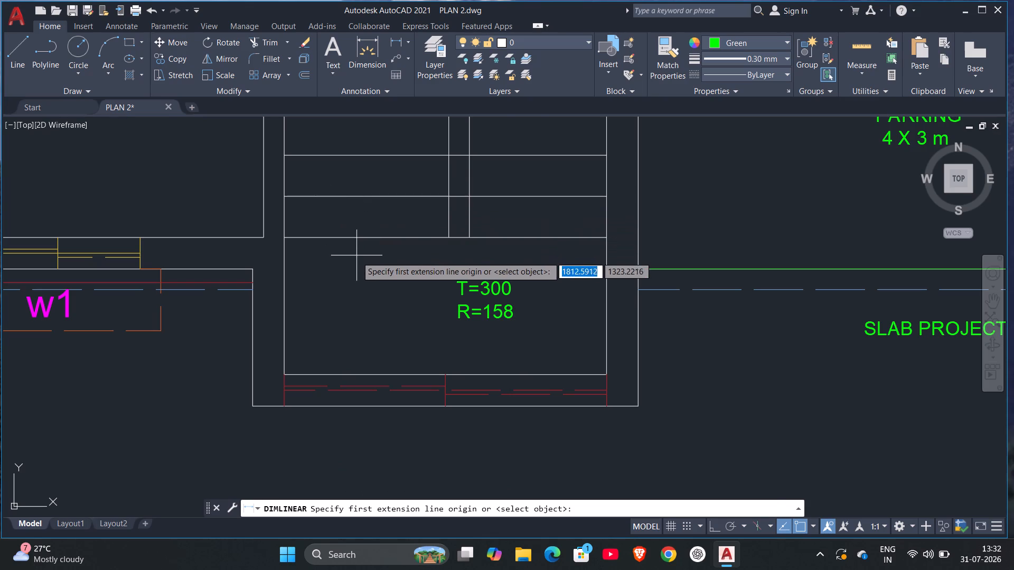
scroll(357, 256, up, 3)
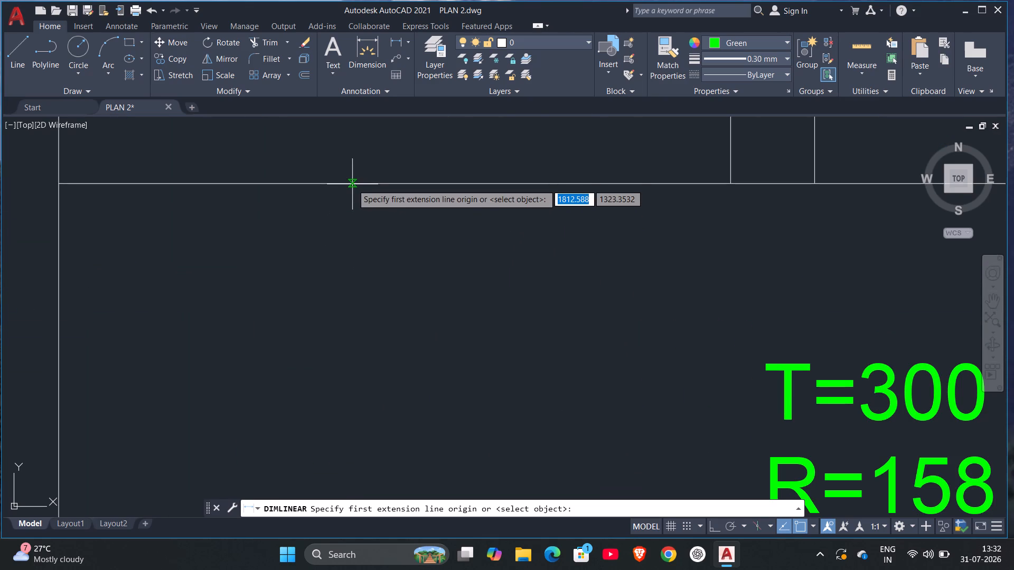
scroll(352, 184, up, 2)
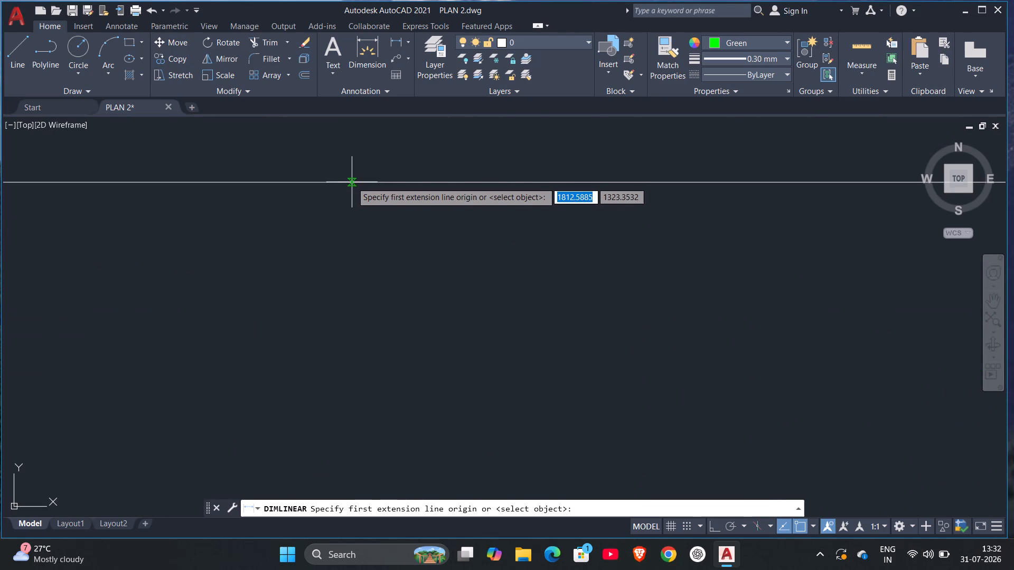
click(352, 182)
scroll(332, 344, down, 4)
scroll(342, 404, down, 1)
middle_drag(343, 406, 359, 338)
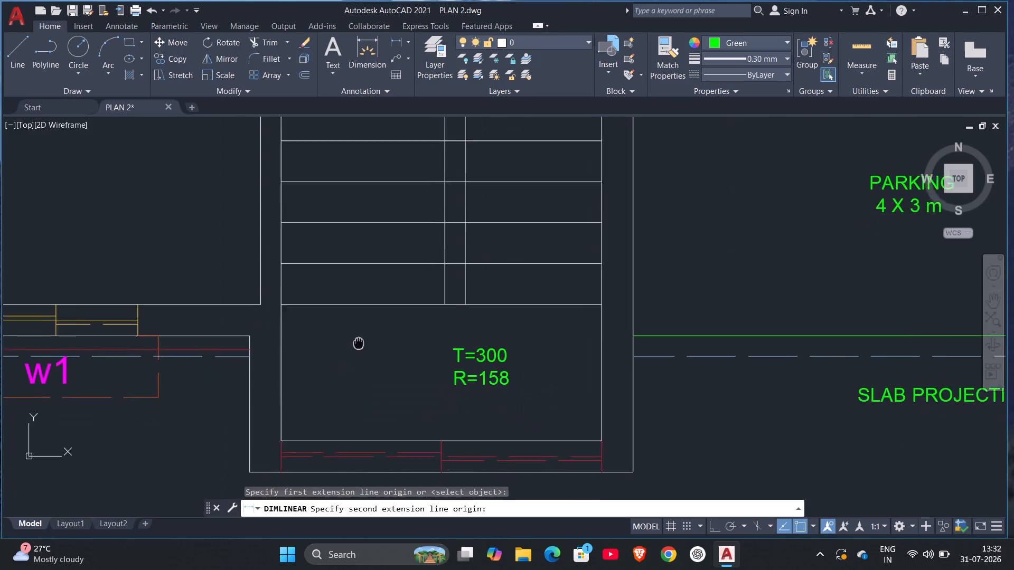
middle_drag(359, 338, 358, 175)
scroll(341, 261, up, 3)
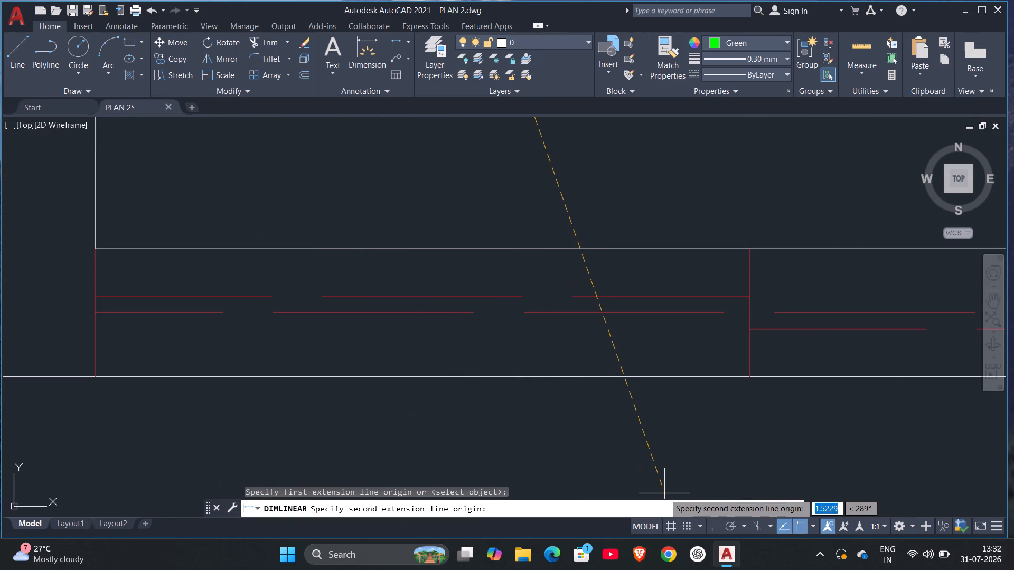
click(720, 524)
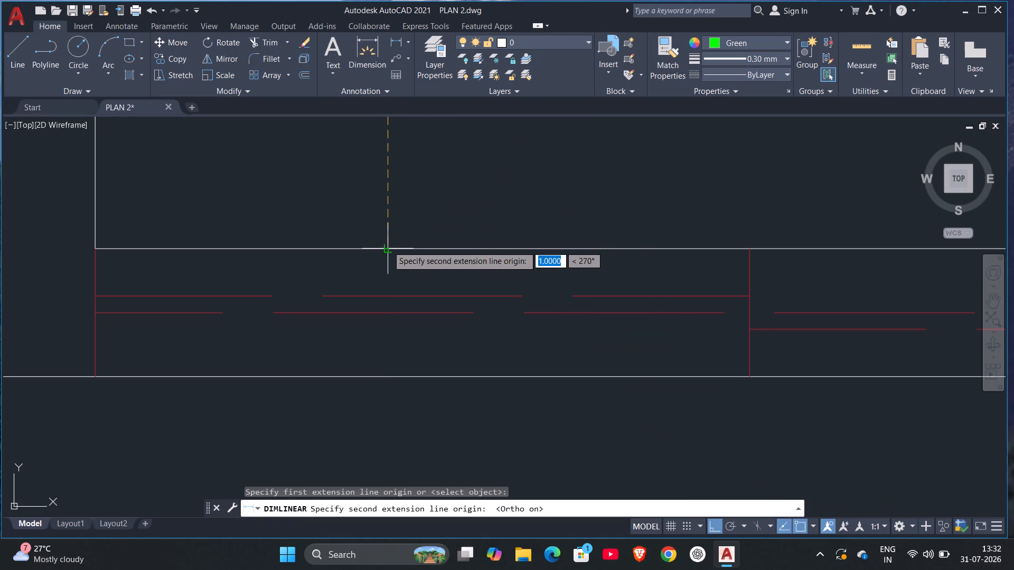
click(388, 246)
scroll(453, 146, down, 5)
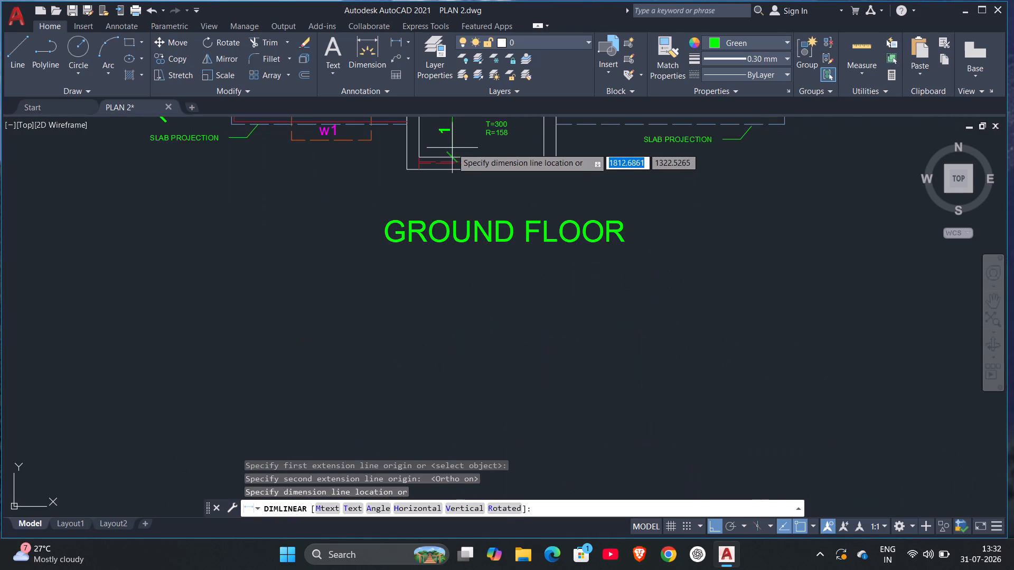
click(449, 130)
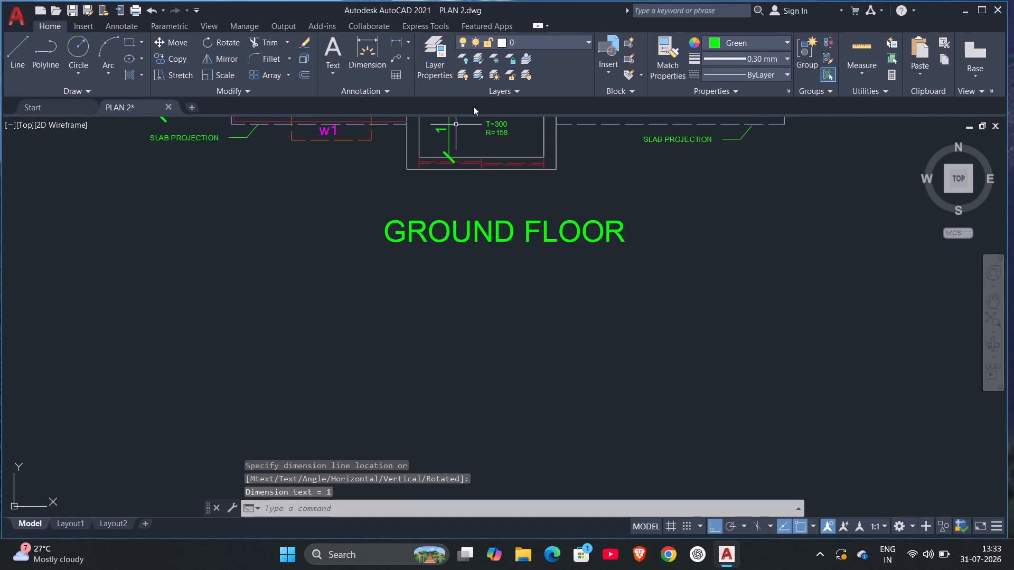
Look over the whole ground floor plan for walls and areas that still need dimensions.
scroll(502, 82, down, 1)
scroll(486, 155, down, 2)
middle_drag(488, 158, 498, 189)
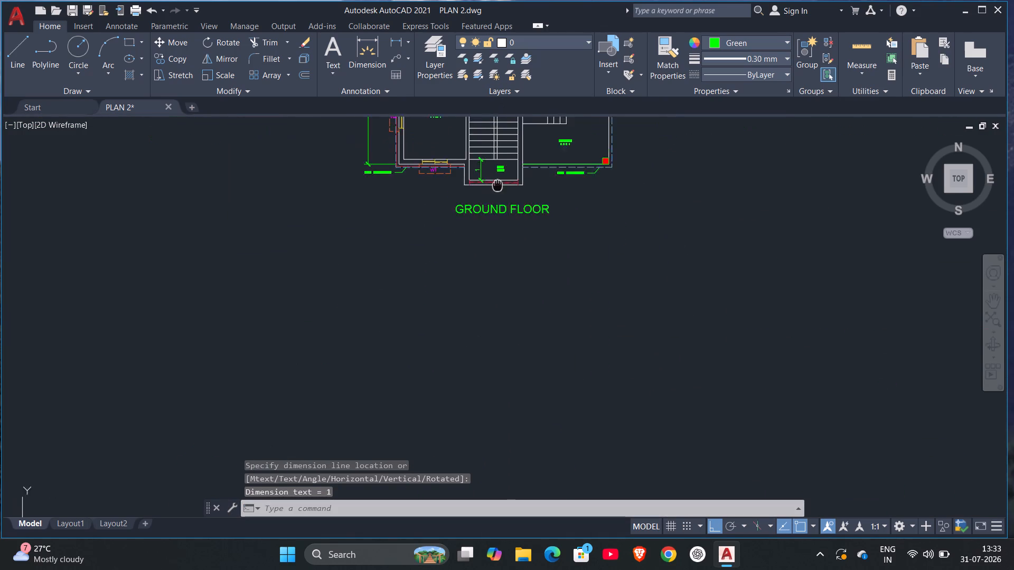
middle_drag(498, 189, 449, 495)
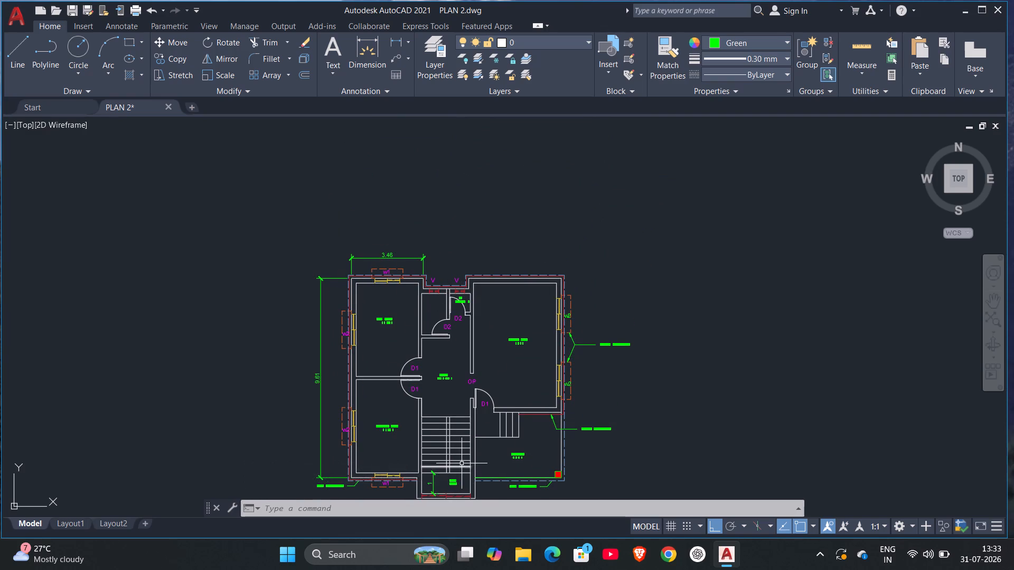
scroll(518, 412, down, 1)
scroll(521, 406, up, 2)
middle_drag(521, 406, 579, 344)
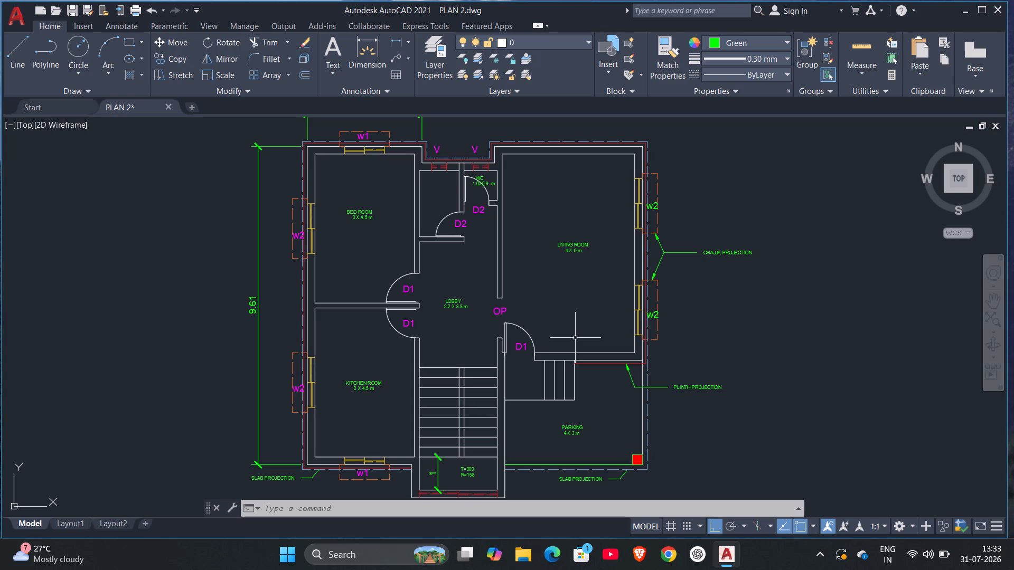
scroll(575, 338, down, 2)
scroll(576, 288, up, 1)
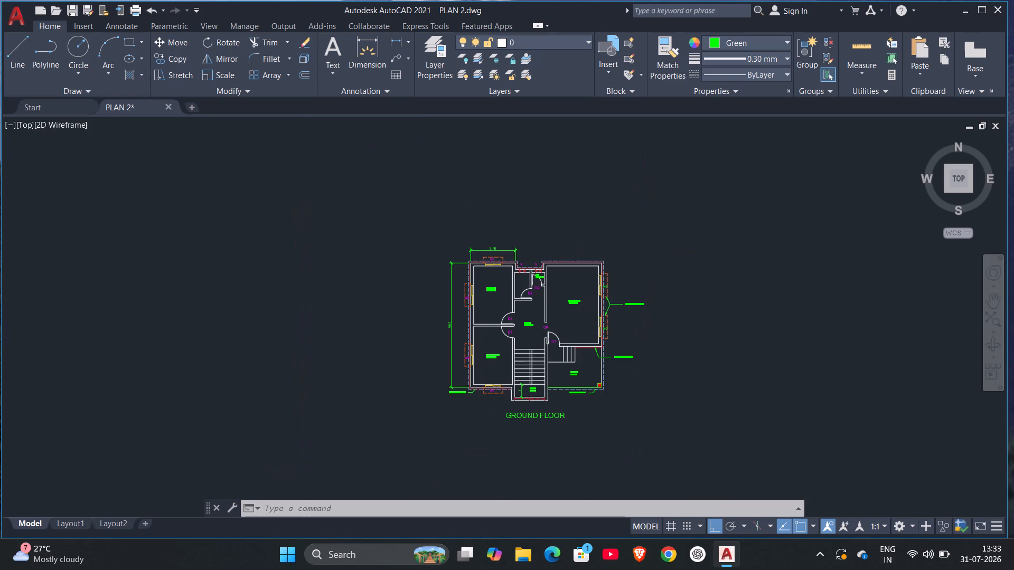
scroll(576, 288, up, 1)
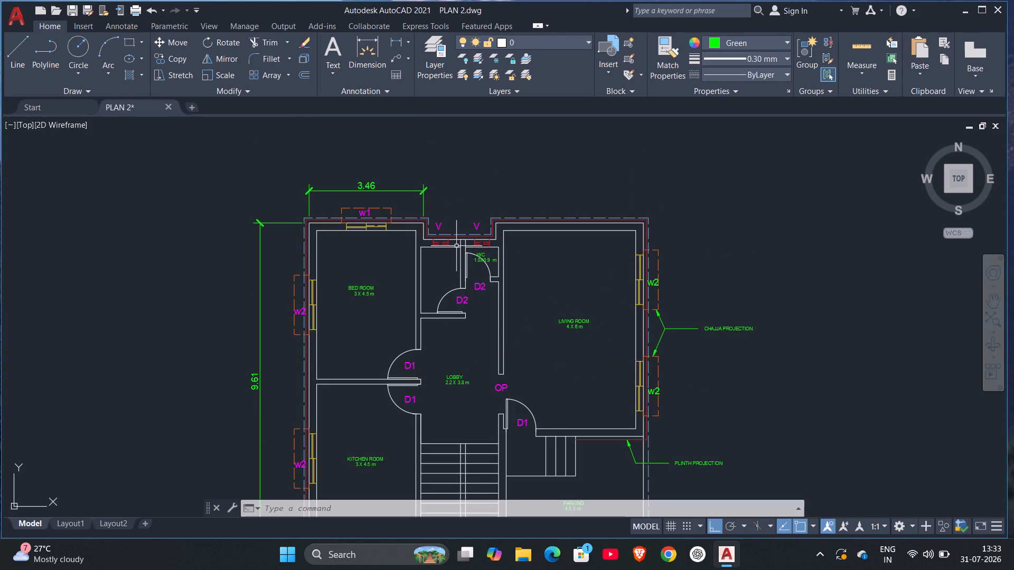
scroll(457, 246, down, 1)
middle_drag(510, 337, 511, 258)
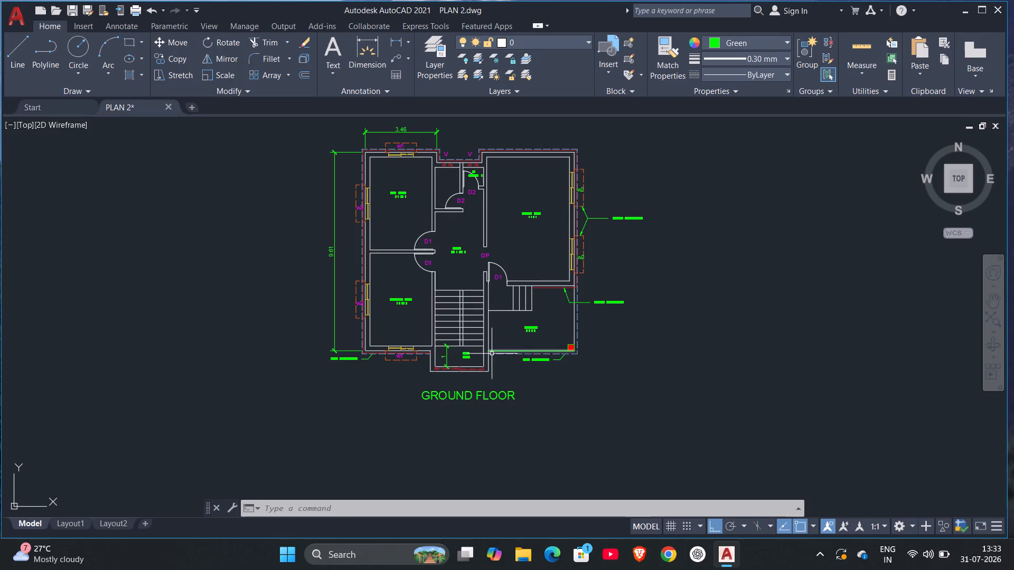
Add a vertical linear dimension from the living room's lower outer wall corner to the red column's outer corner, placed outside the parking's slab projection line.
scroll(536, 328, up, 2)
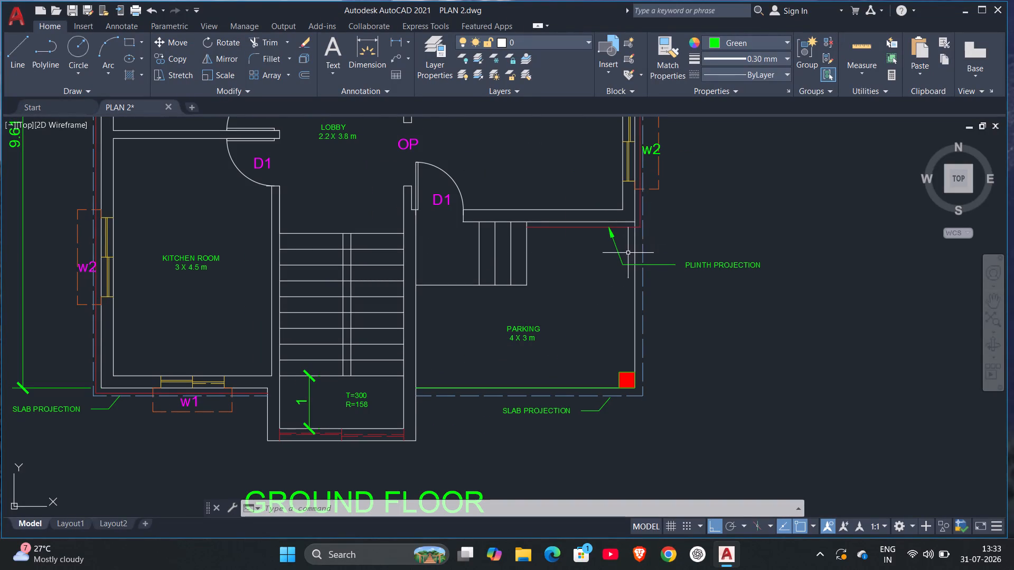
scroll(642, 227, down, 1)
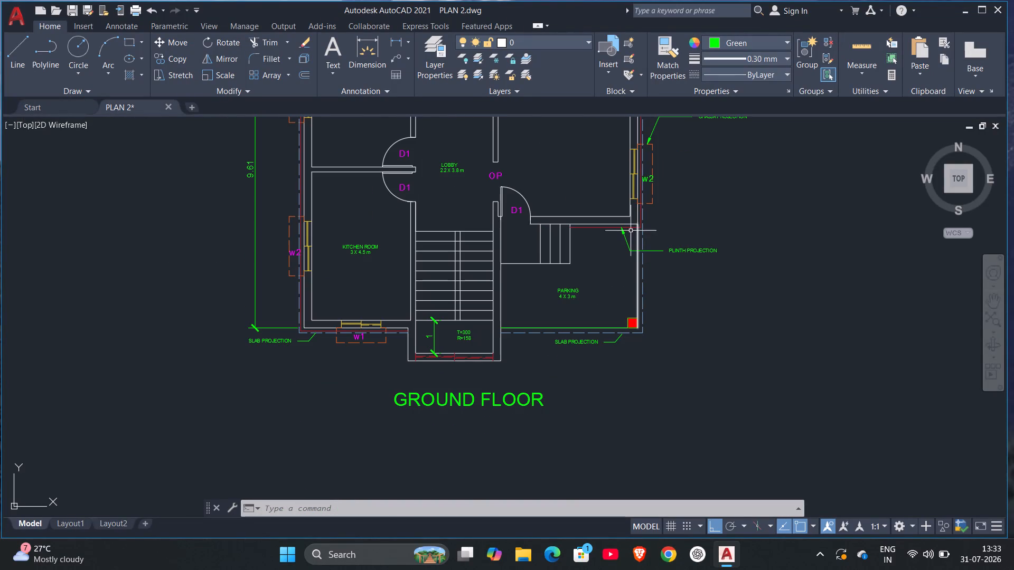
click(397, 40)
scroll(615, 214, up, 2)
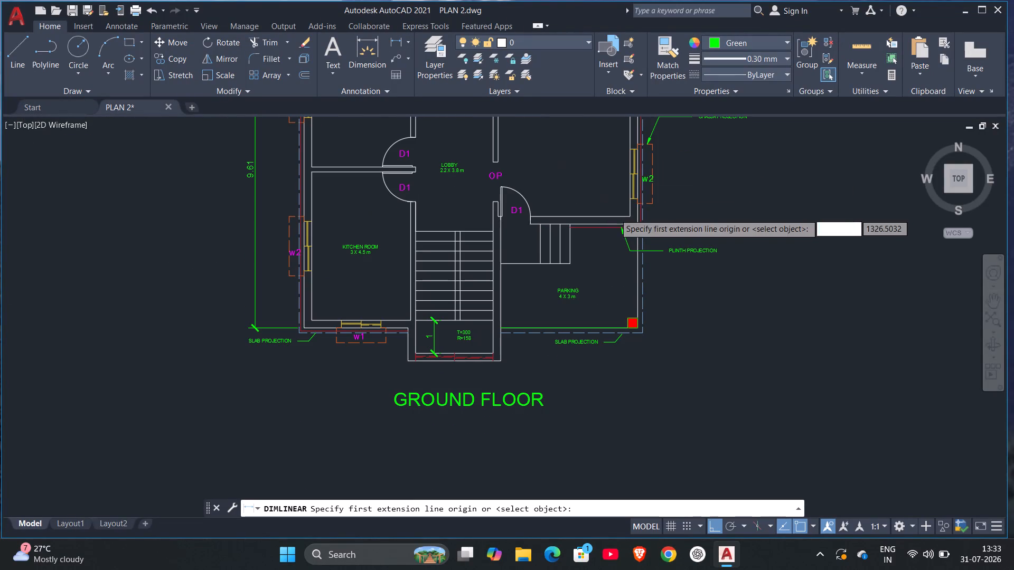
click(673, 240)
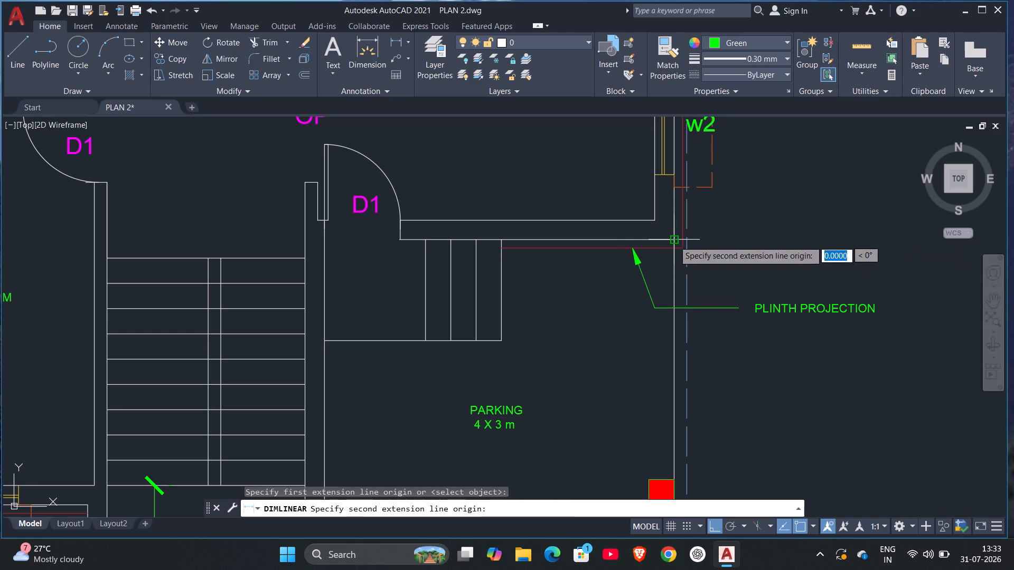
scroll(759, 478, down, 2)
middle_drag(745, 442, 724, 388)
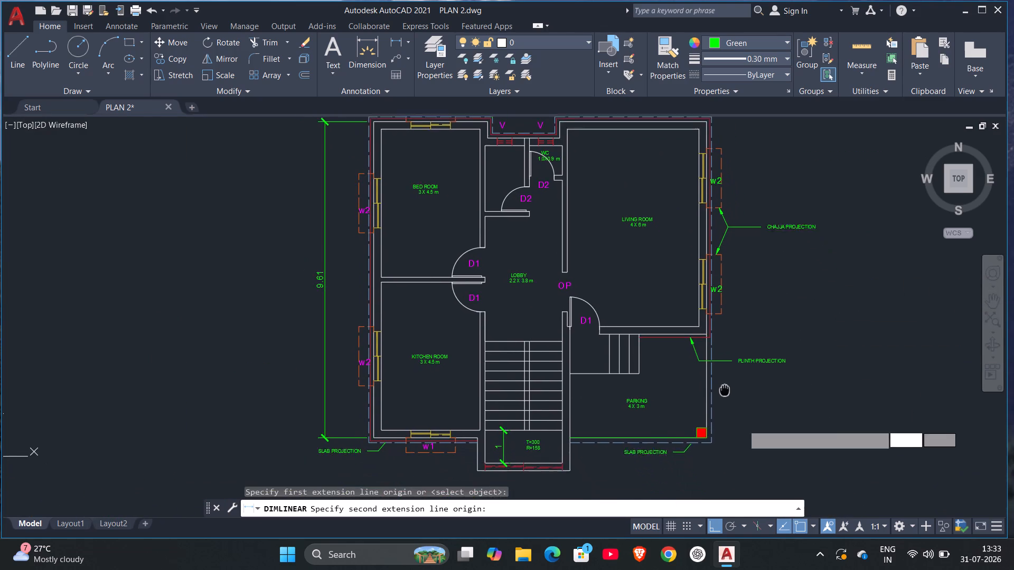
middle_drag(724, 388, 717, 377)
scroll(700, 416, up, 3)
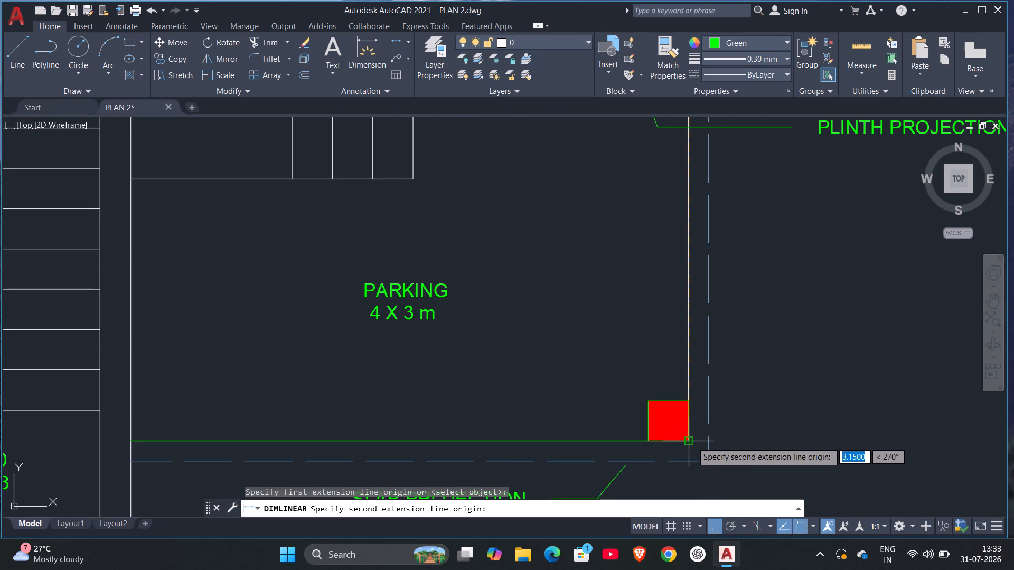
drag(692, 442, 700, 440)
click(785, 425)
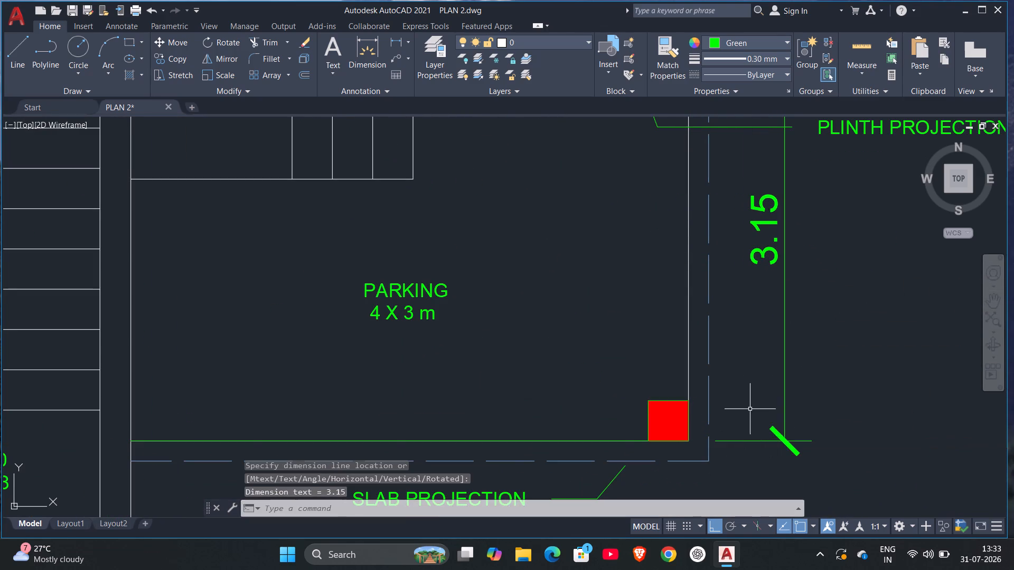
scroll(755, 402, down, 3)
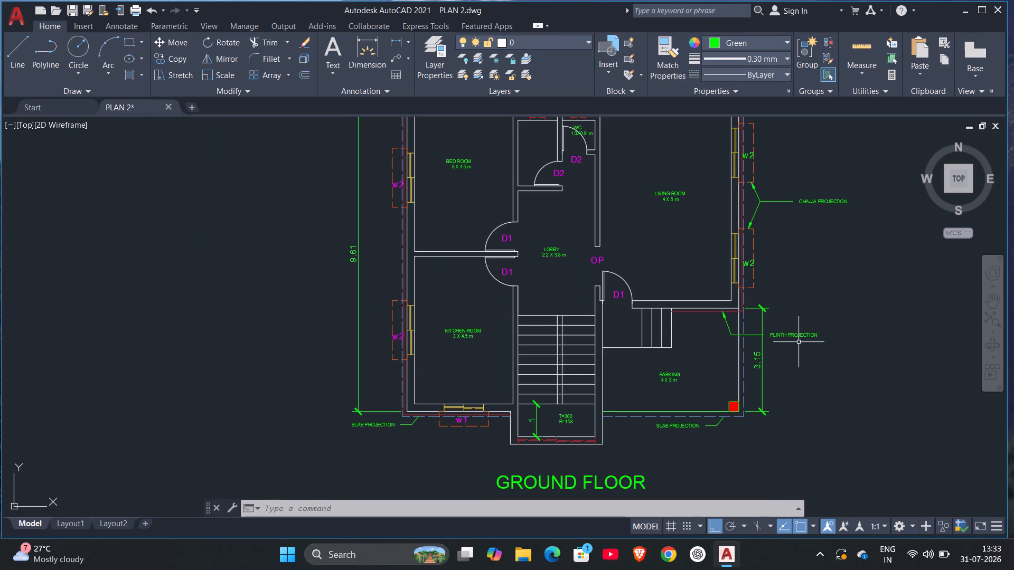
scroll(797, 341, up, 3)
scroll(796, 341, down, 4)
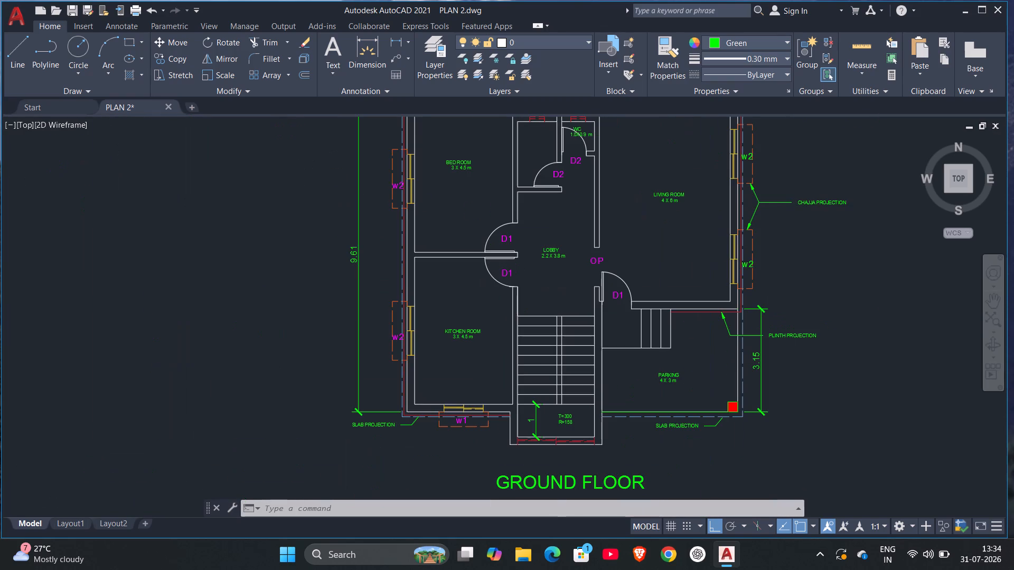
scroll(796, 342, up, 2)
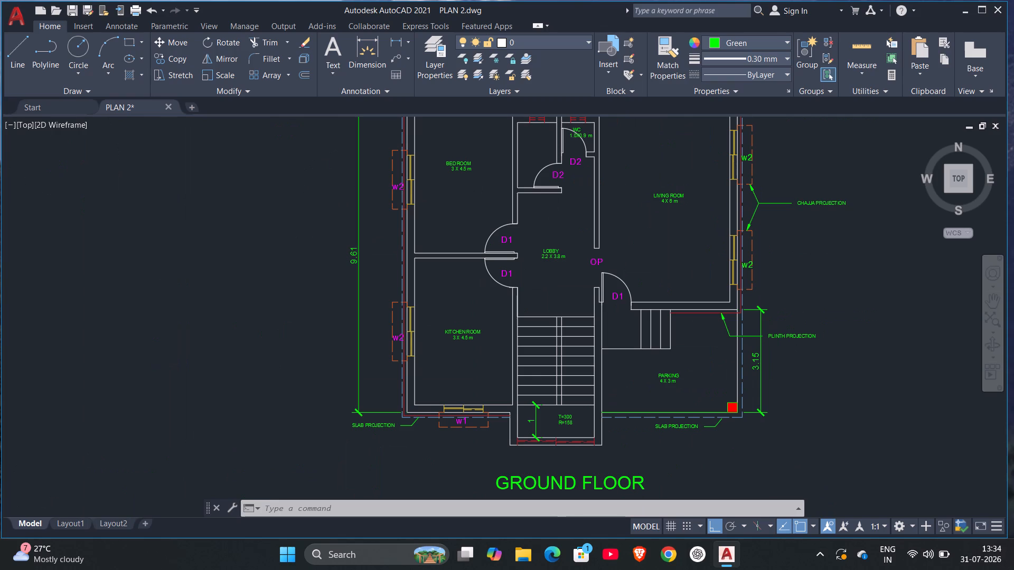
Change the colour of the four dimensions at the bedroom's top wall, the plan's long side wall, parking and stair landing to Cyan.
scroll(796, 342, down, 2)
key(Escape)
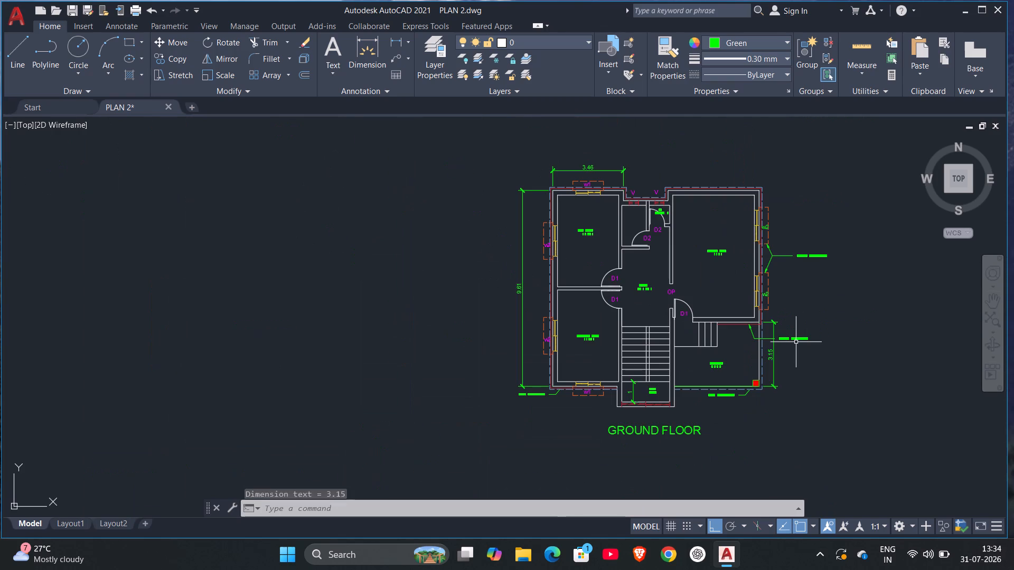
scroll(583, 184, up, 2)
scroll(583, 184, down, 2)
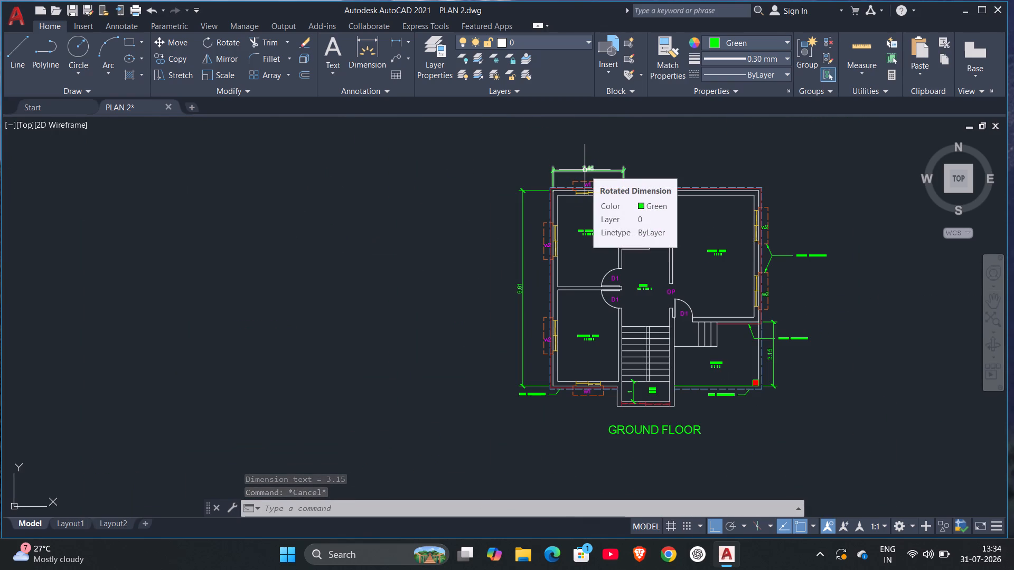
click(585, 170)
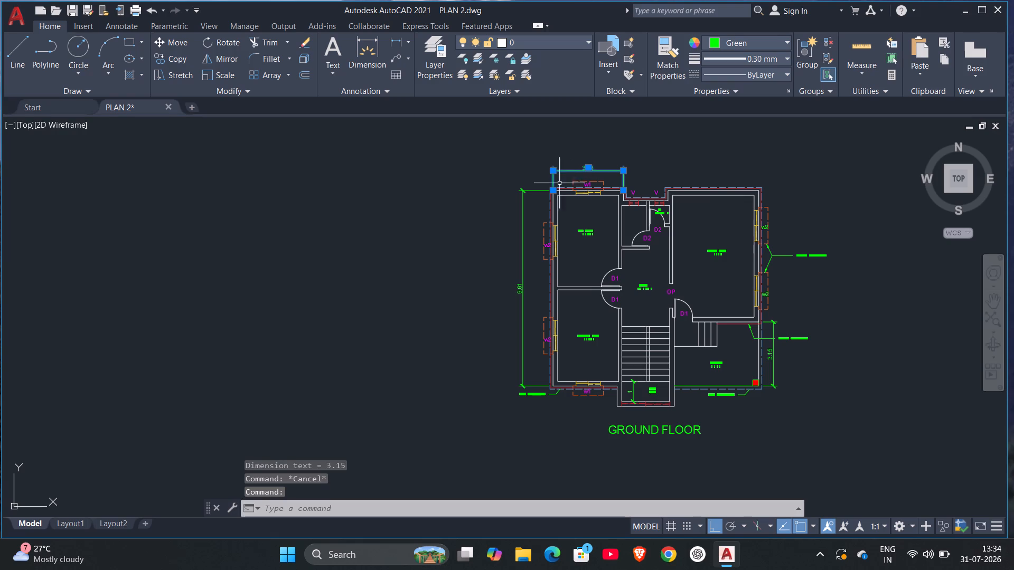
click(524, 239)
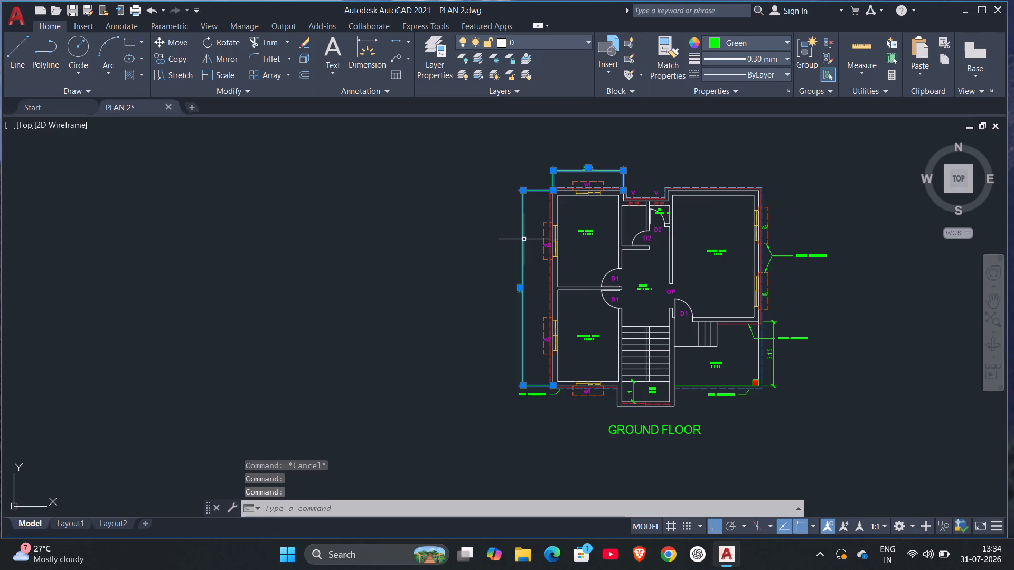
click(774, 339)
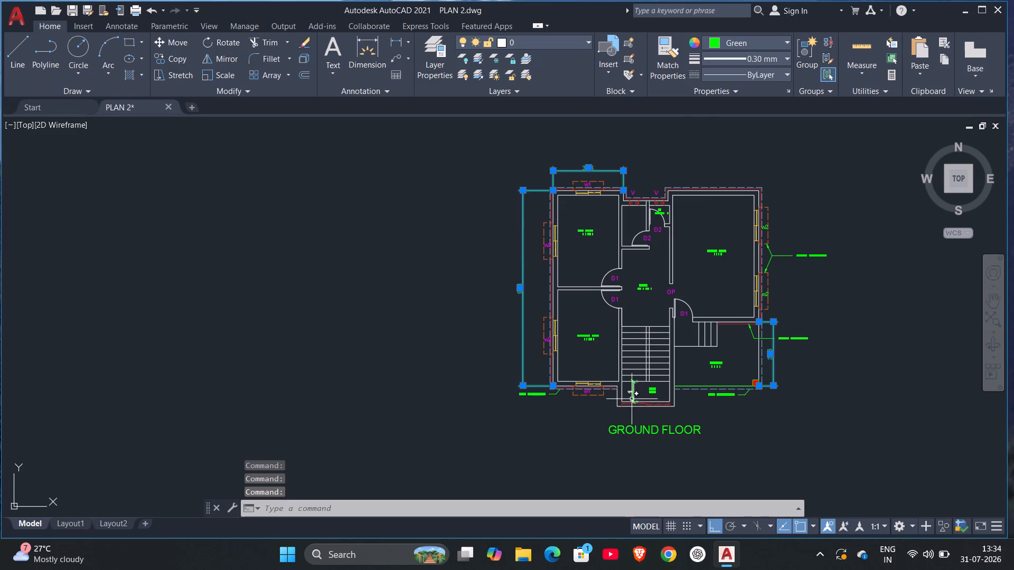
click(632, 398)
click(713, 41)
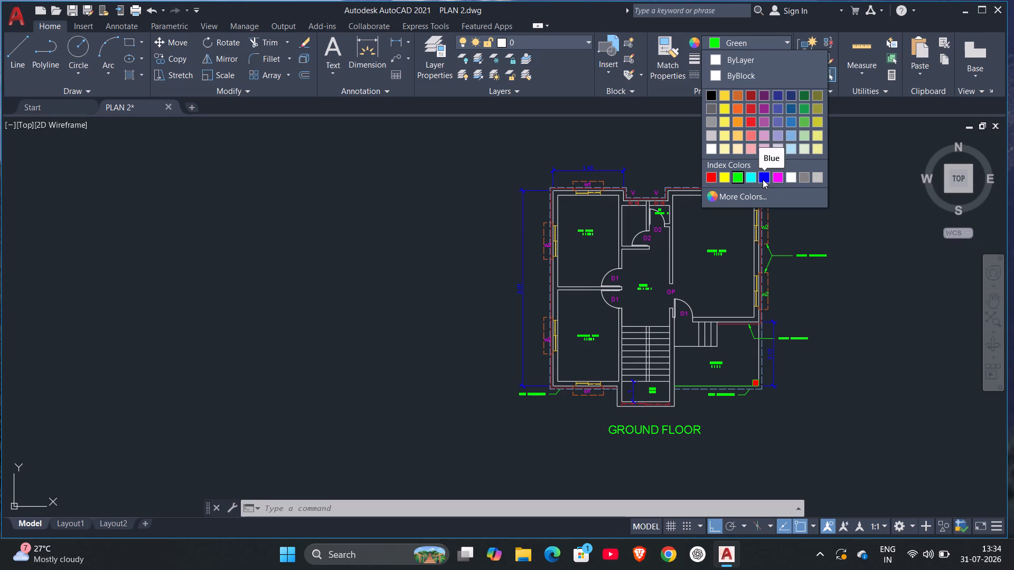
click(748, 177)
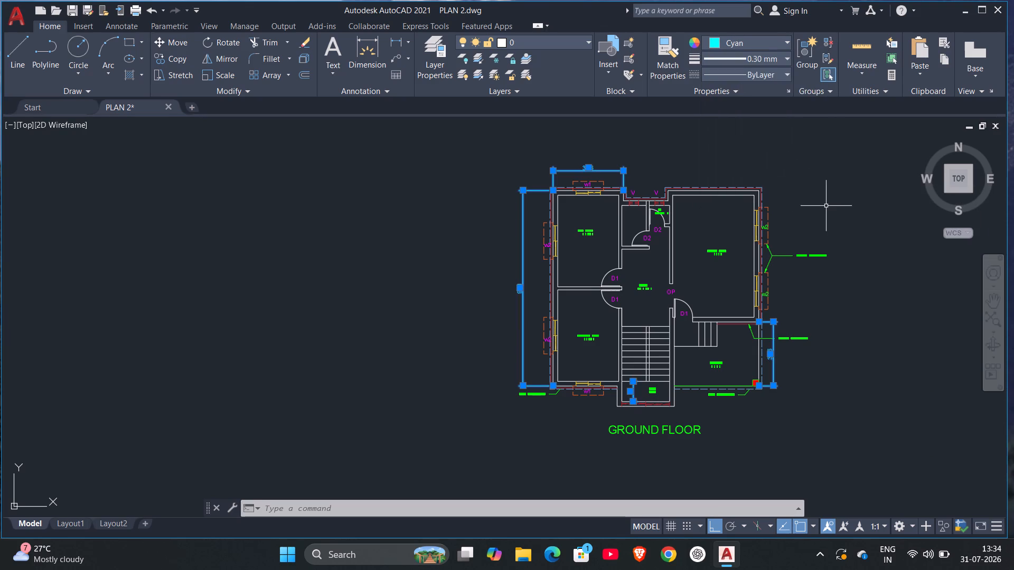
key(Escape)
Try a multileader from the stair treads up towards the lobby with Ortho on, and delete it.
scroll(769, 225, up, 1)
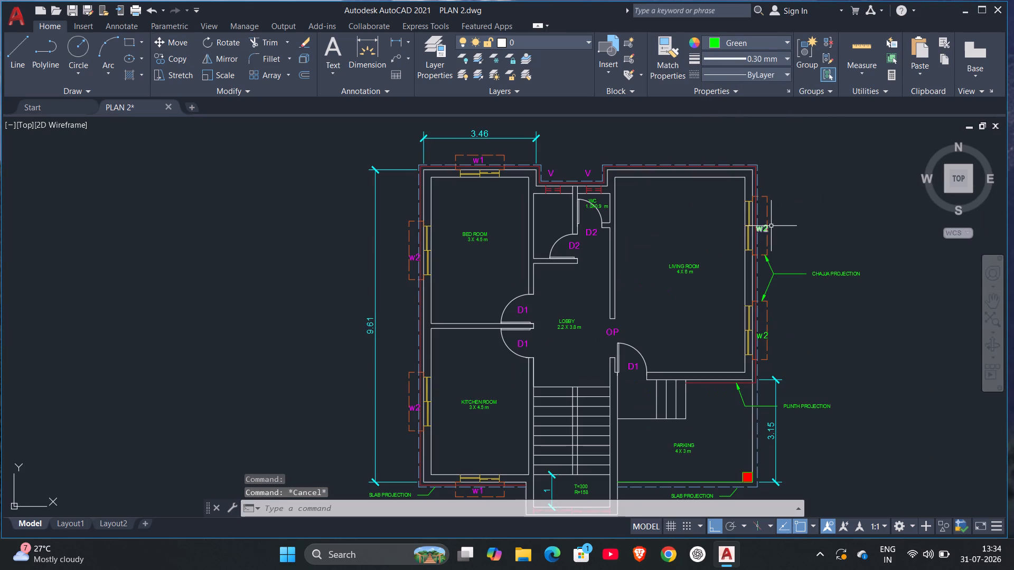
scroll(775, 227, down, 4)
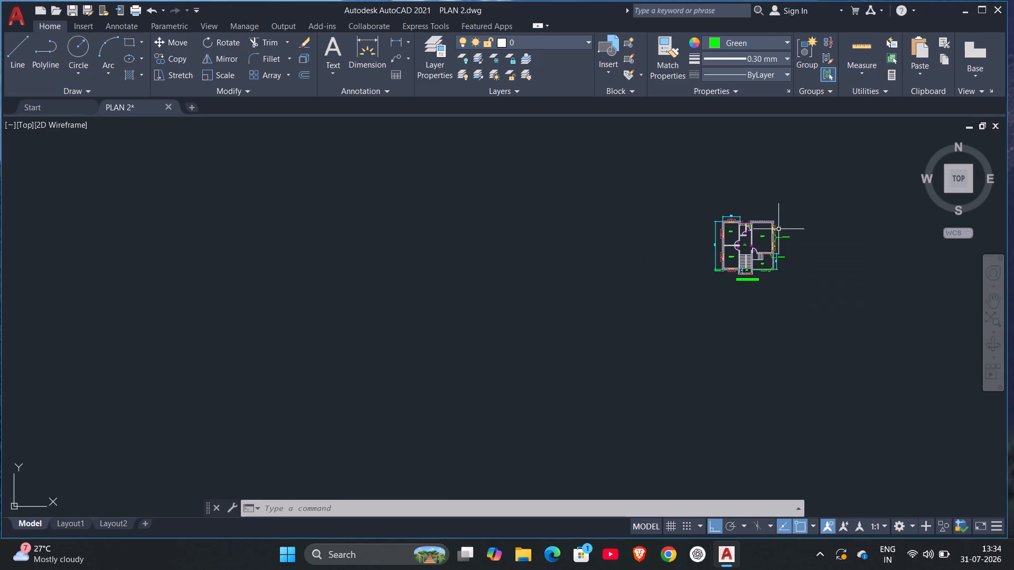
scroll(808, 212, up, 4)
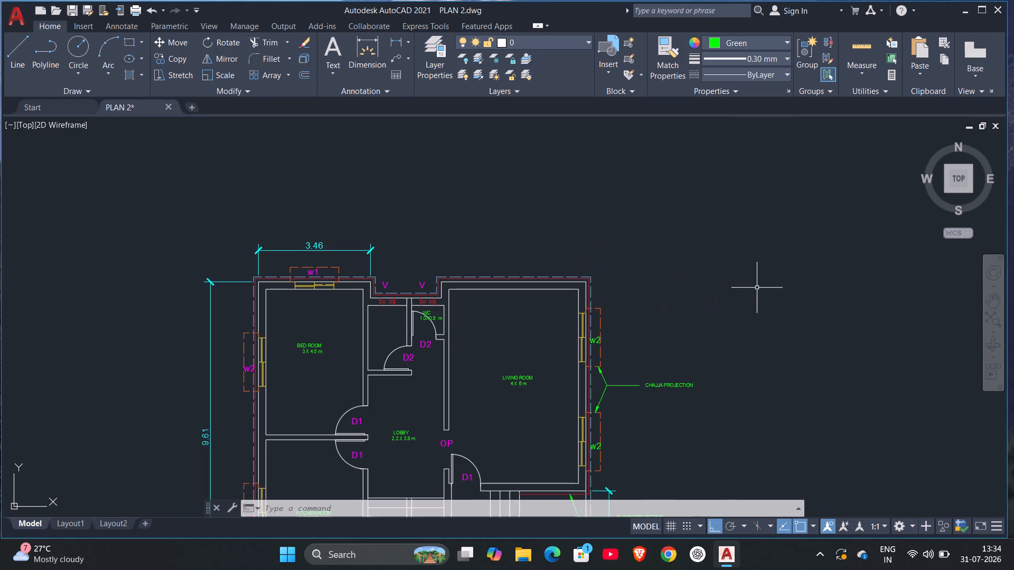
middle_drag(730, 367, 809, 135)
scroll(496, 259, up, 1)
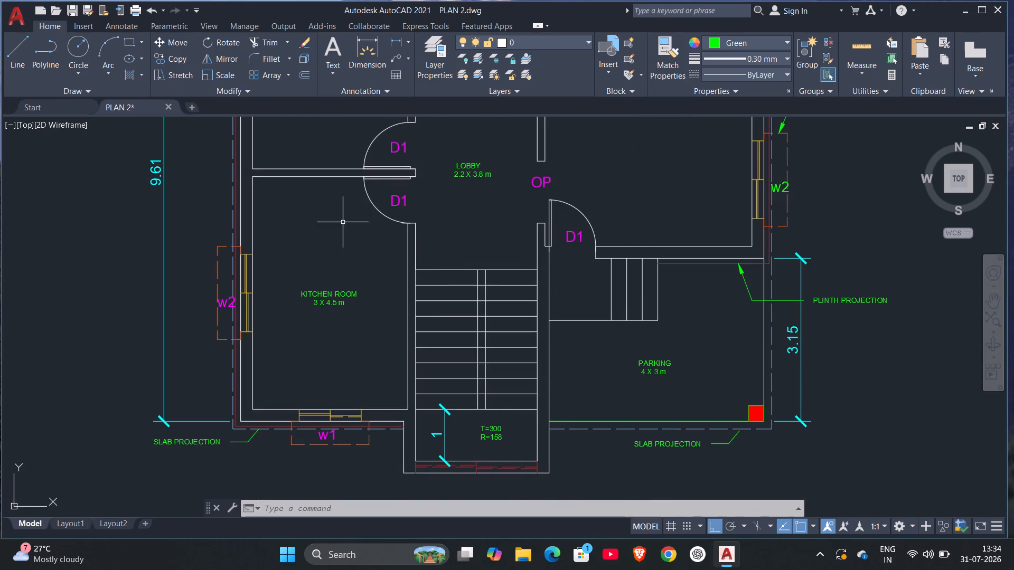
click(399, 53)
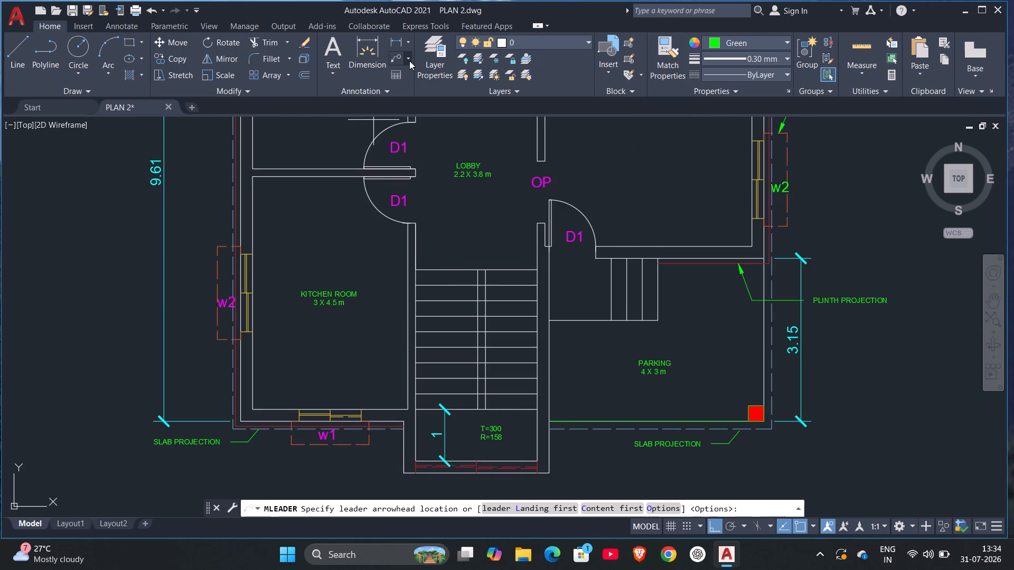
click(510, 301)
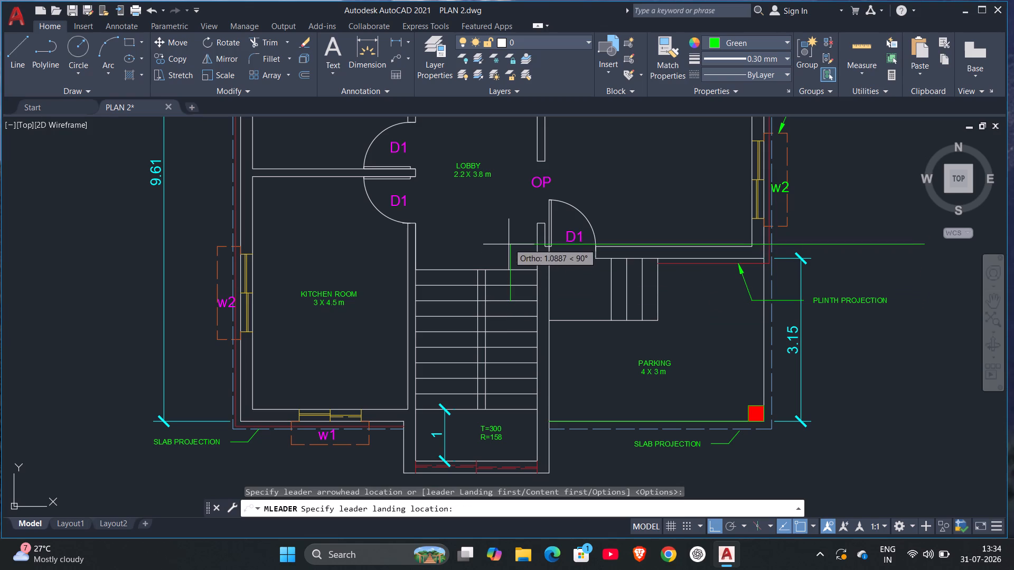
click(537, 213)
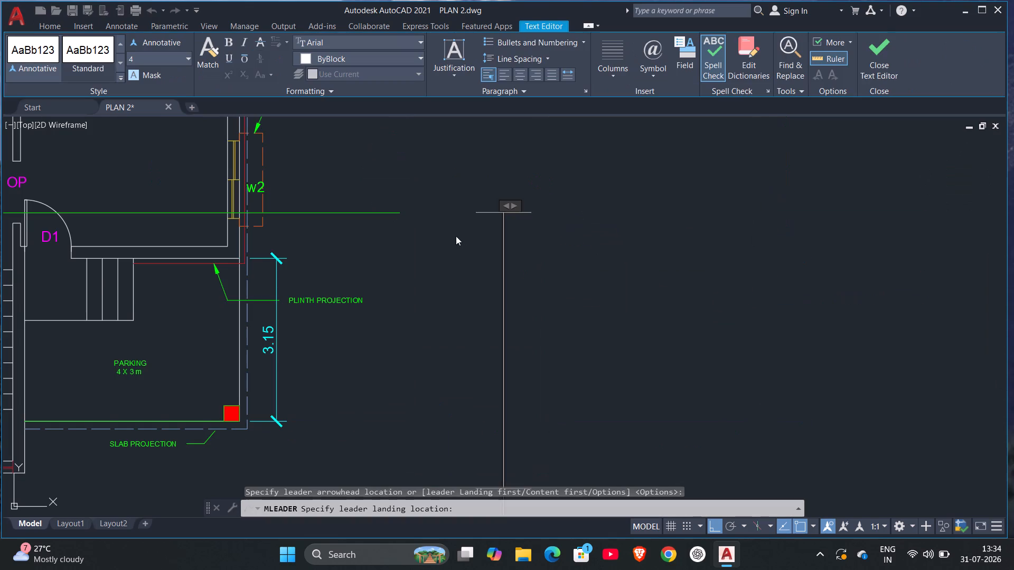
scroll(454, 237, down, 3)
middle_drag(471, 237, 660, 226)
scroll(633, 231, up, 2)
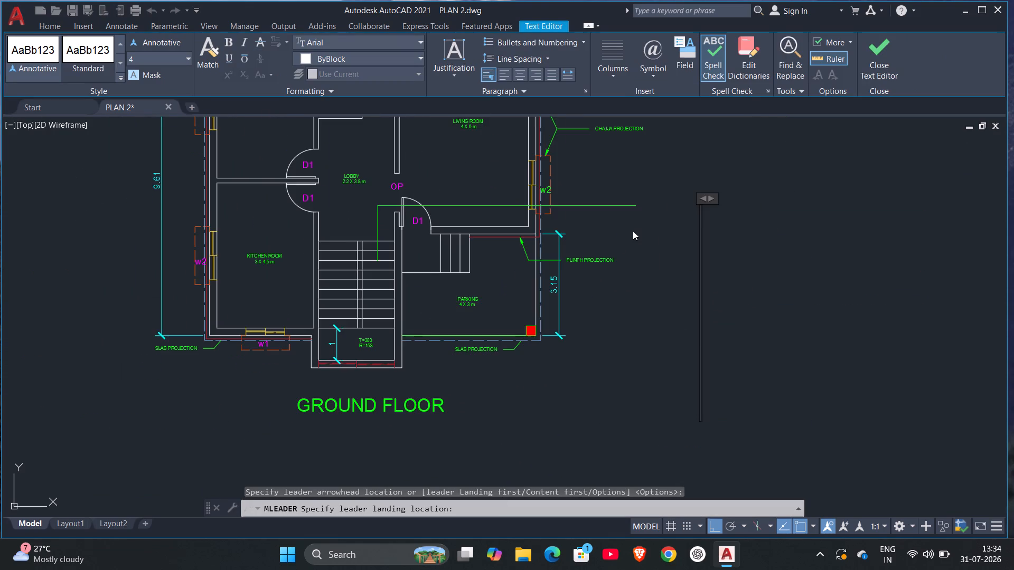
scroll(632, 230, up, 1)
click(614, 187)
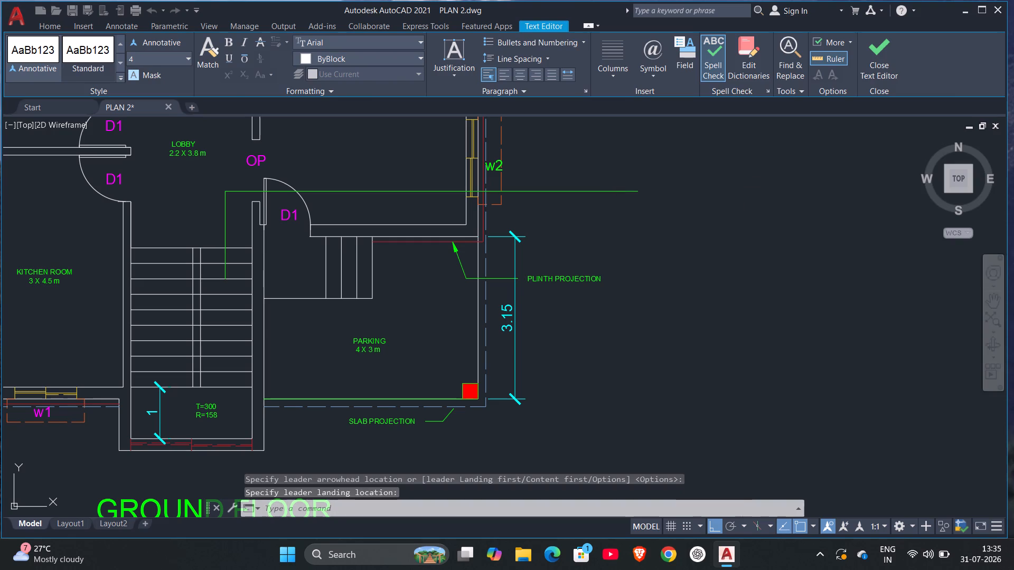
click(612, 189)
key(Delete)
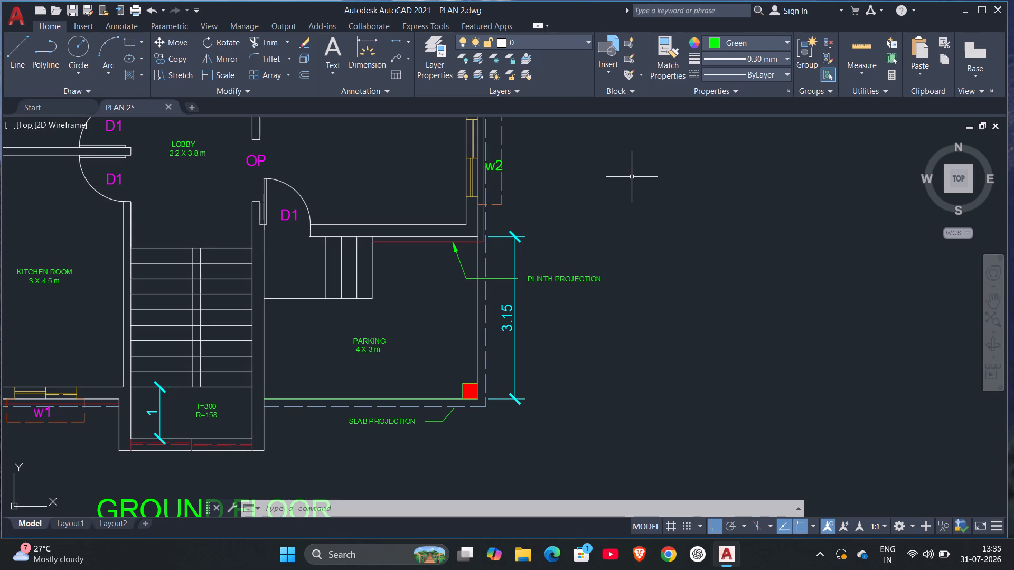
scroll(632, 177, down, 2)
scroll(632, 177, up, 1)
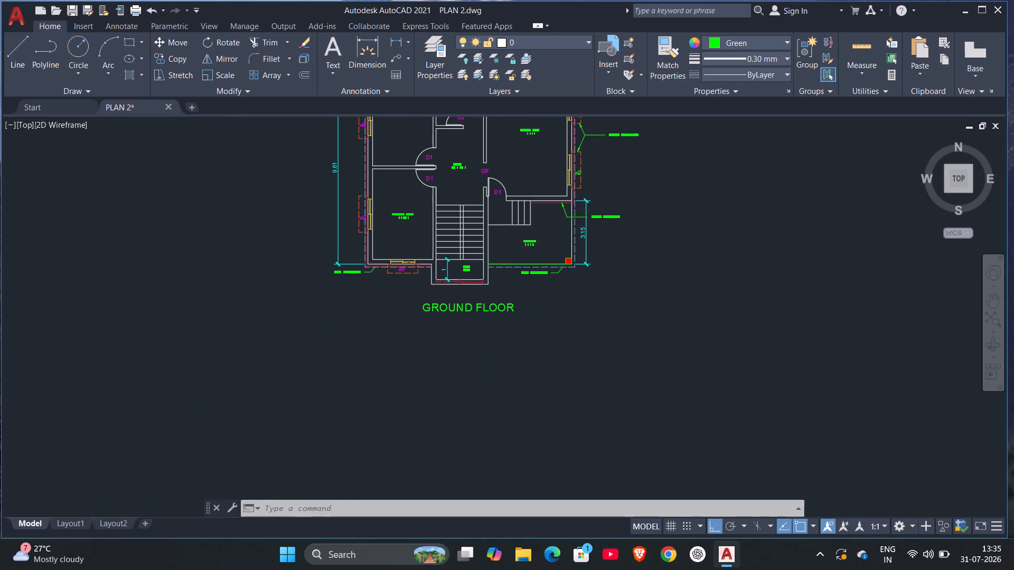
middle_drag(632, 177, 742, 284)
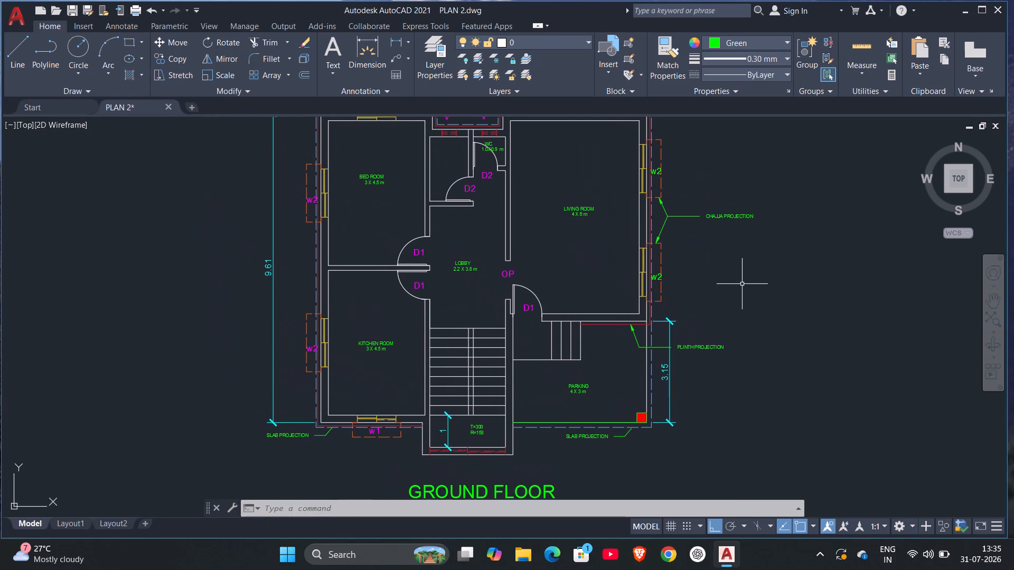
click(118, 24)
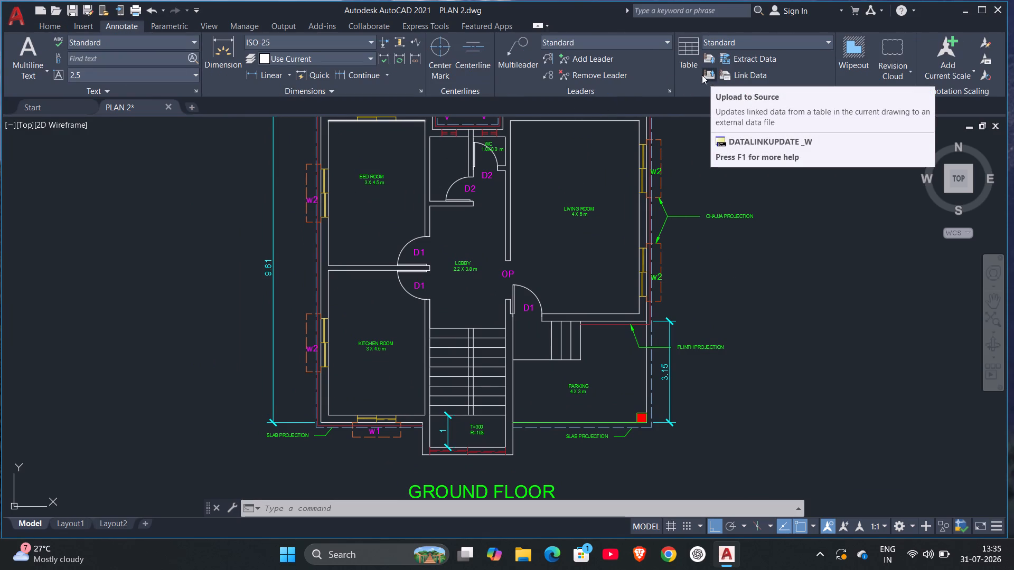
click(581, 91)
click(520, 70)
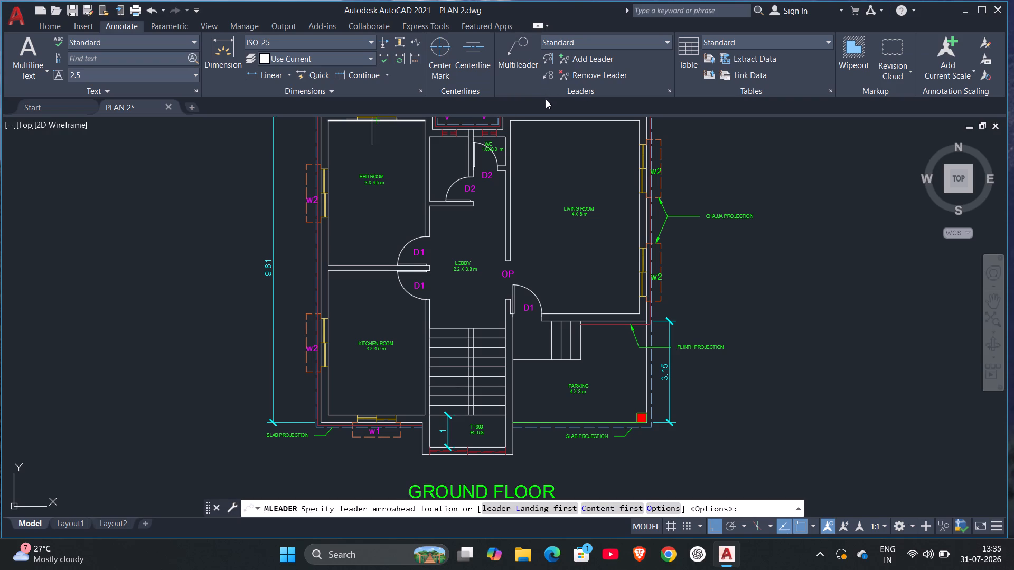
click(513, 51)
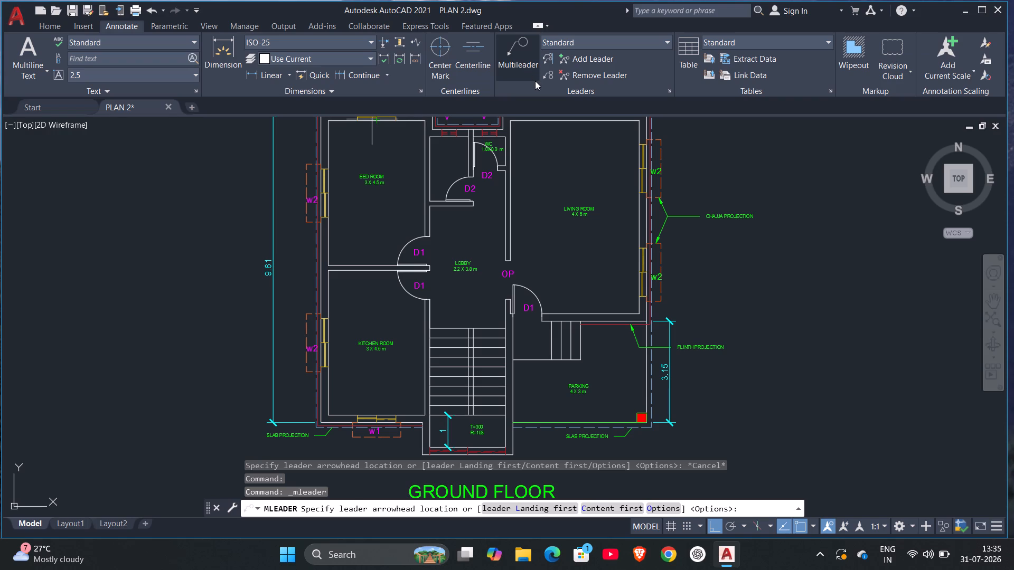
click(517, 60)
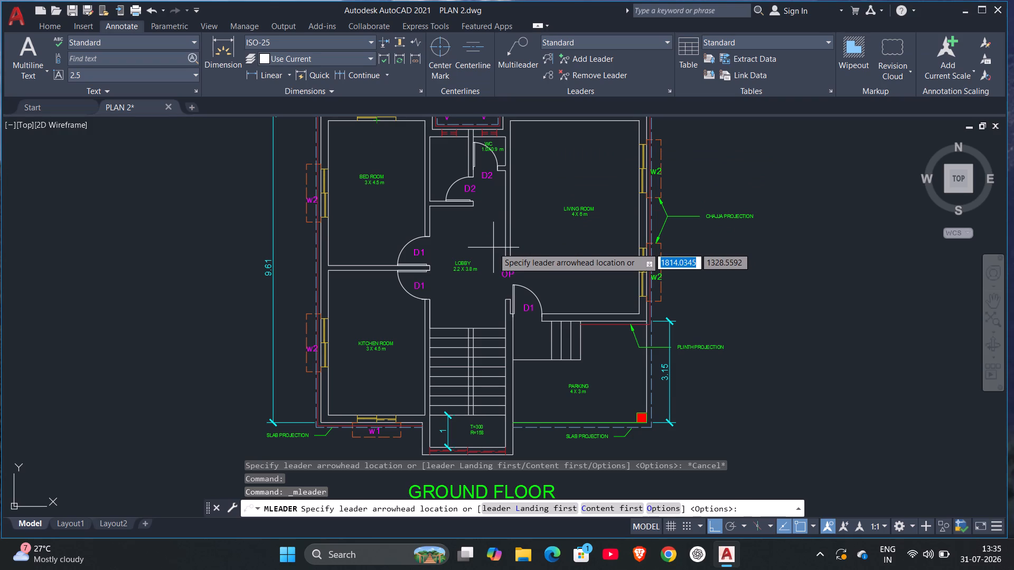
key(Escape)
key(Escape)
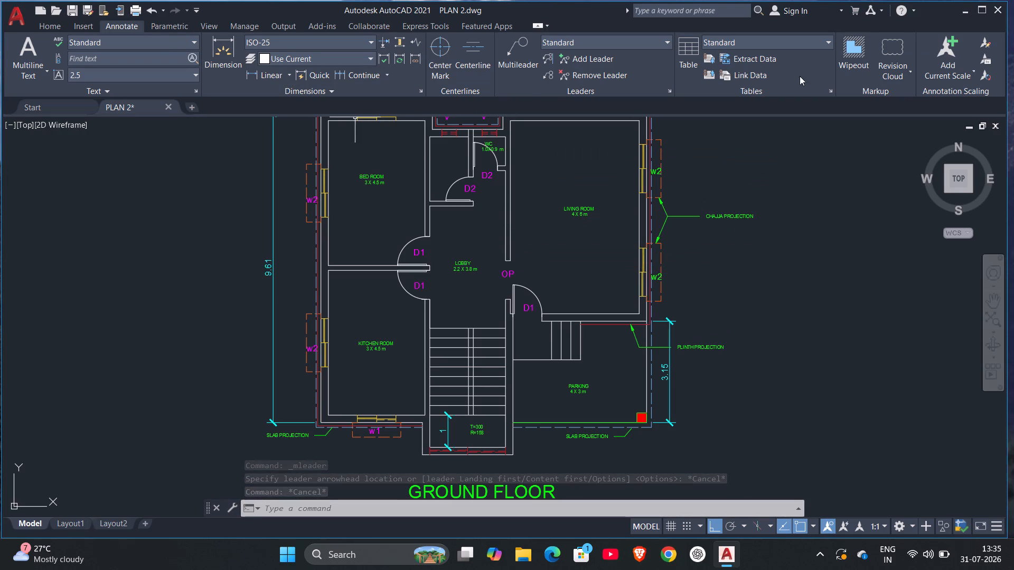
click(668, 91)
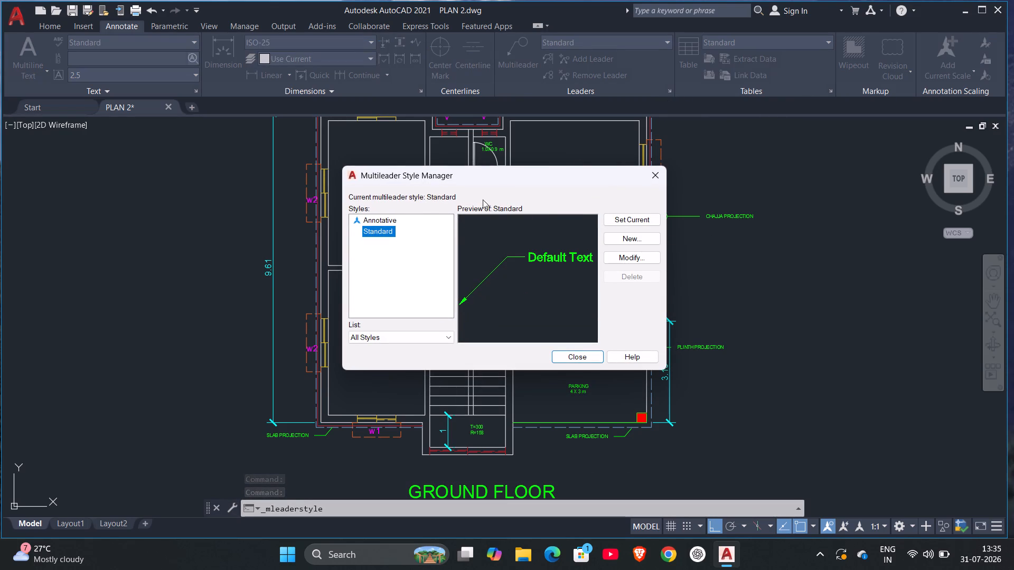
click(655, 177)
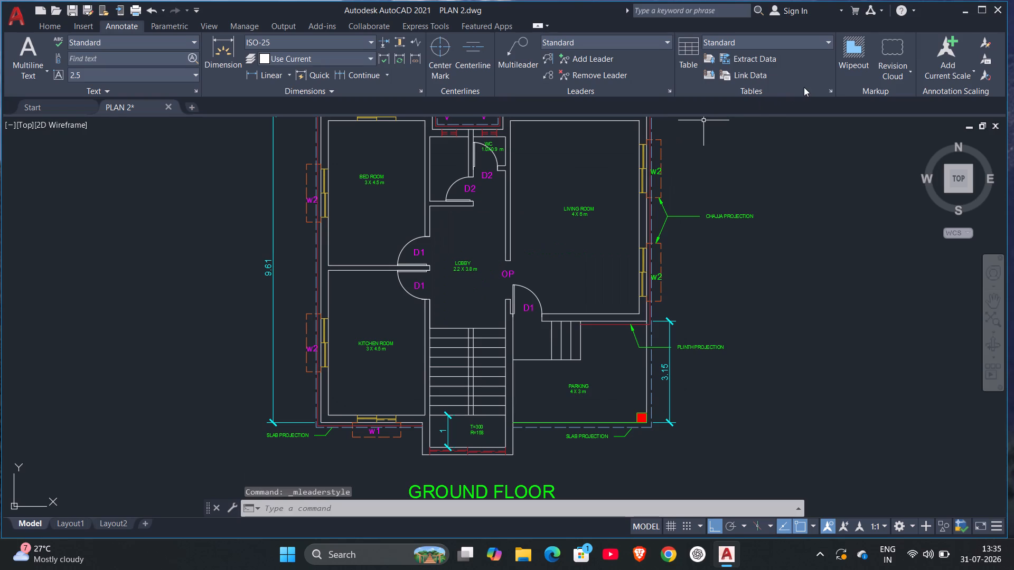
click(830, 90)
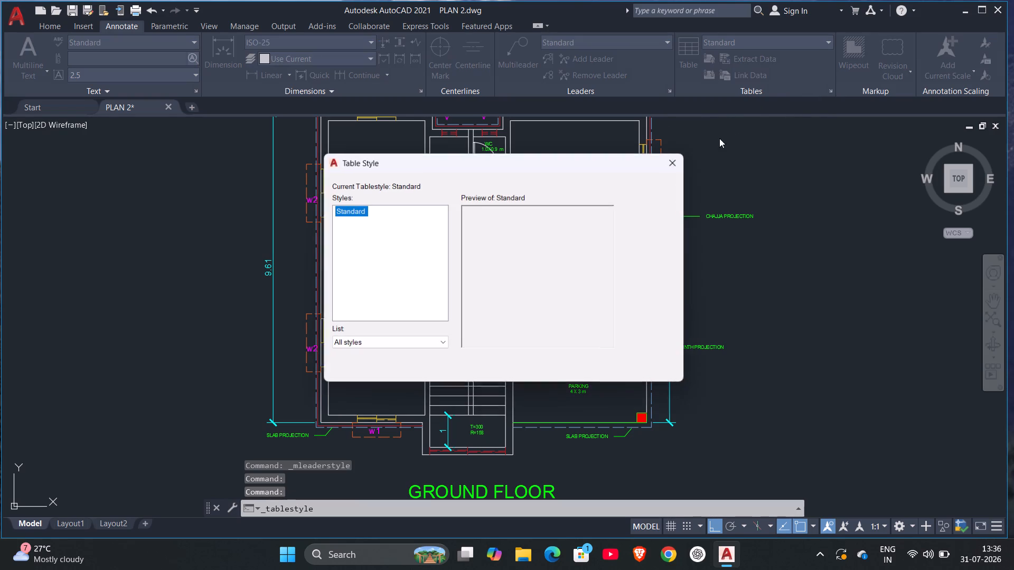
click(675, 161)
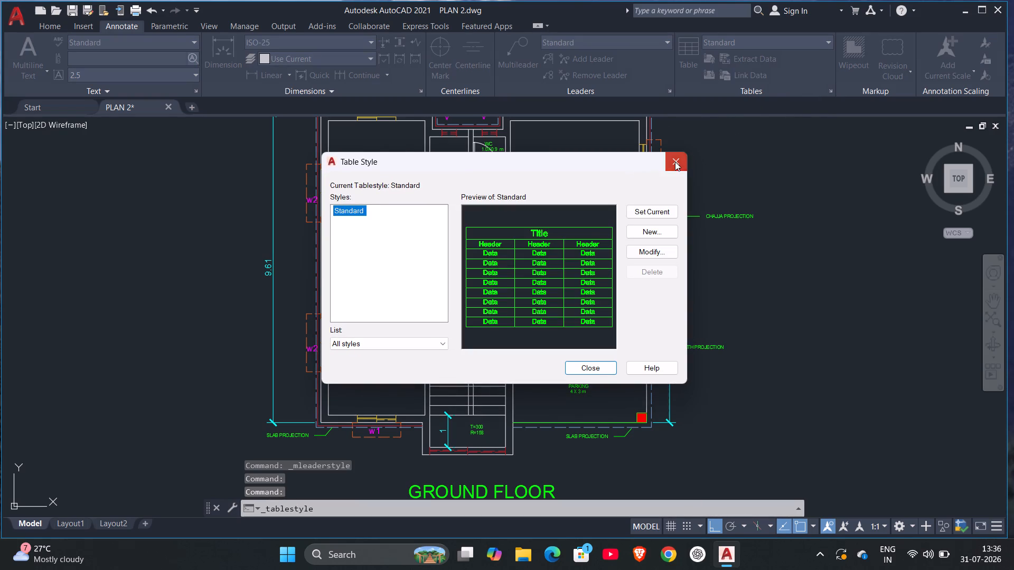
Modify the Standard multileader style's leader format with an arrowhead size of 0.2 and a leader break size of 0.2.
click(667, 90)
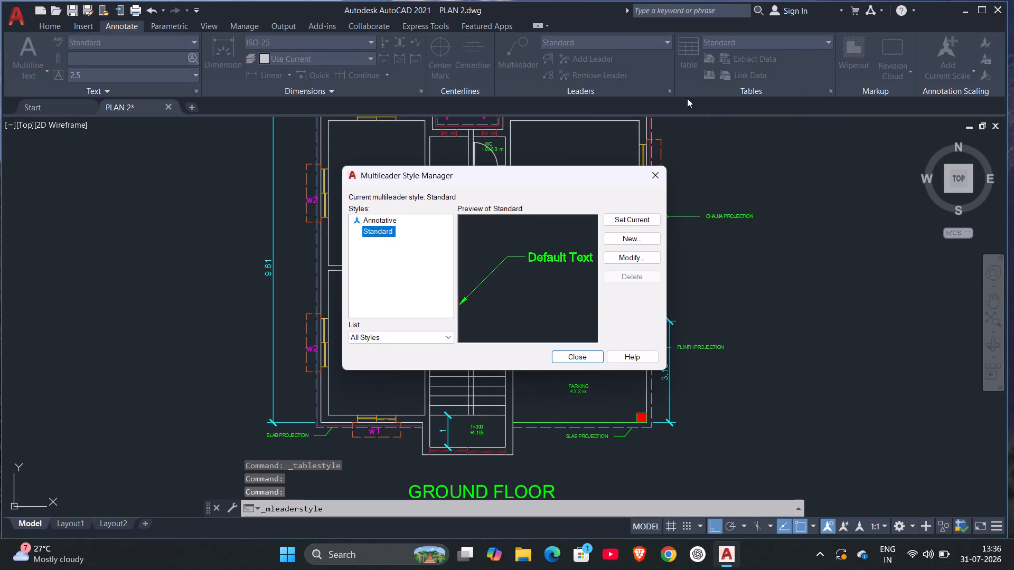
click(625, 258)
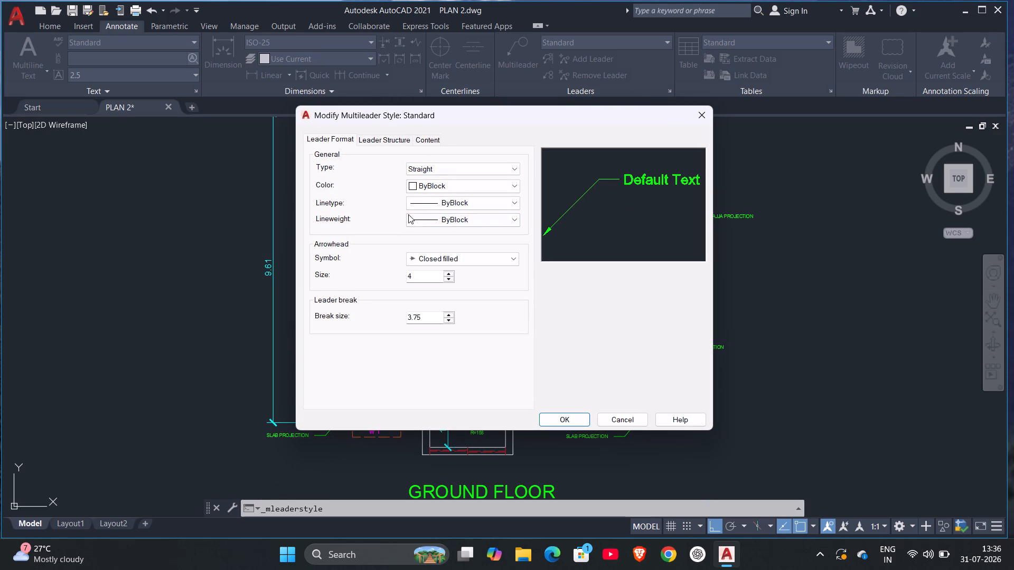
click(429, 274)
drag(412, 275, 392, 271)
key(BackSpace)
text(.2)
drag(431, 320, 388, 322)
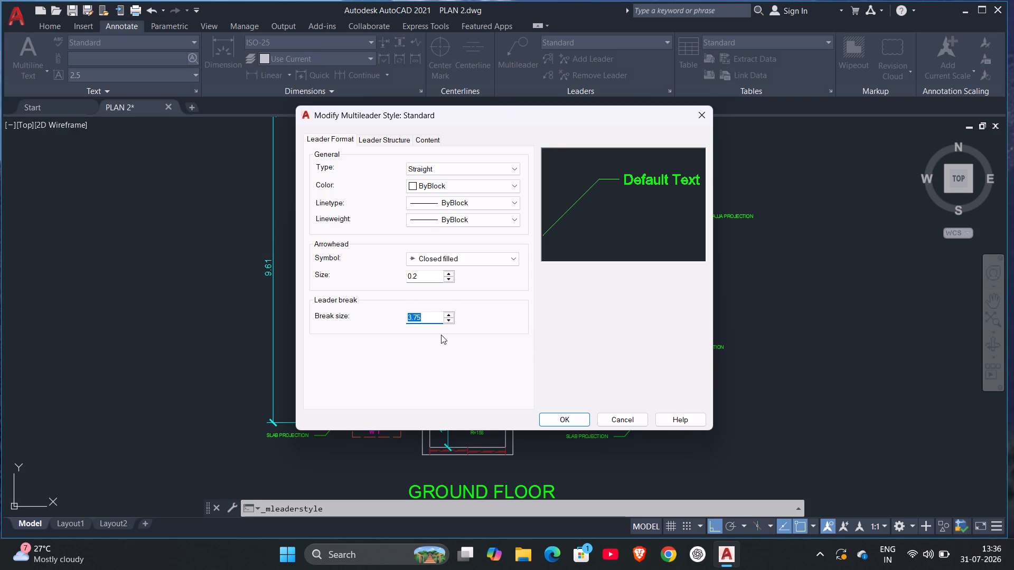
key(BackSpace)
text(.2)
Set the Standard multileader style's text height and landing gap to 0.2, and make it the current style.
click(383, 140)
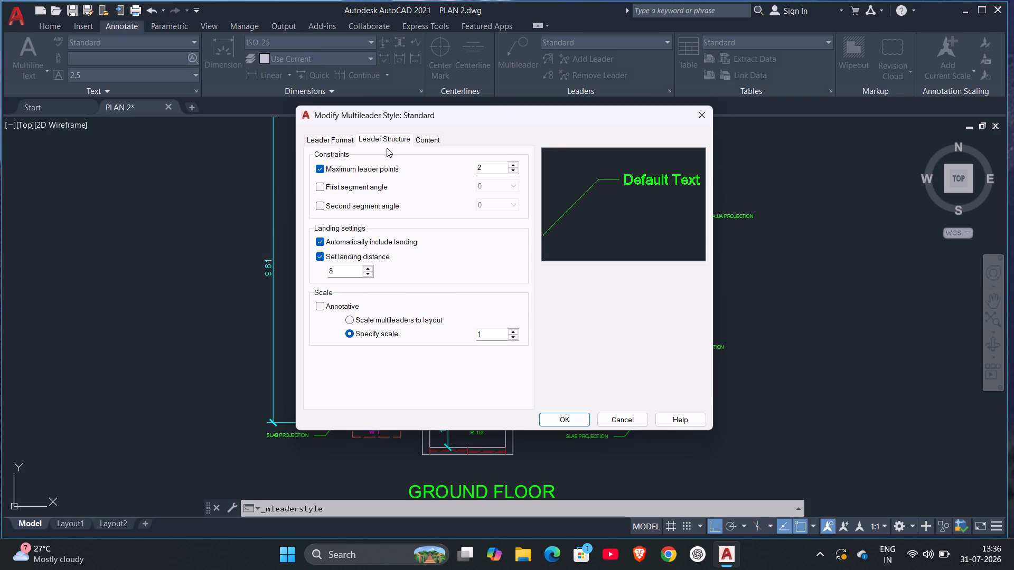
click(418, 141)
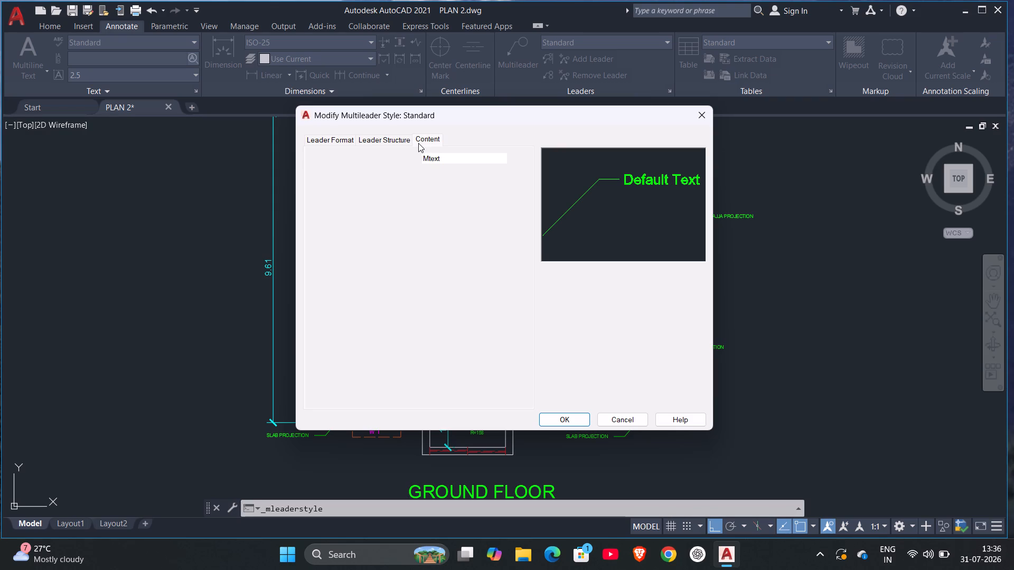
drag(451, 262, 386, 264)
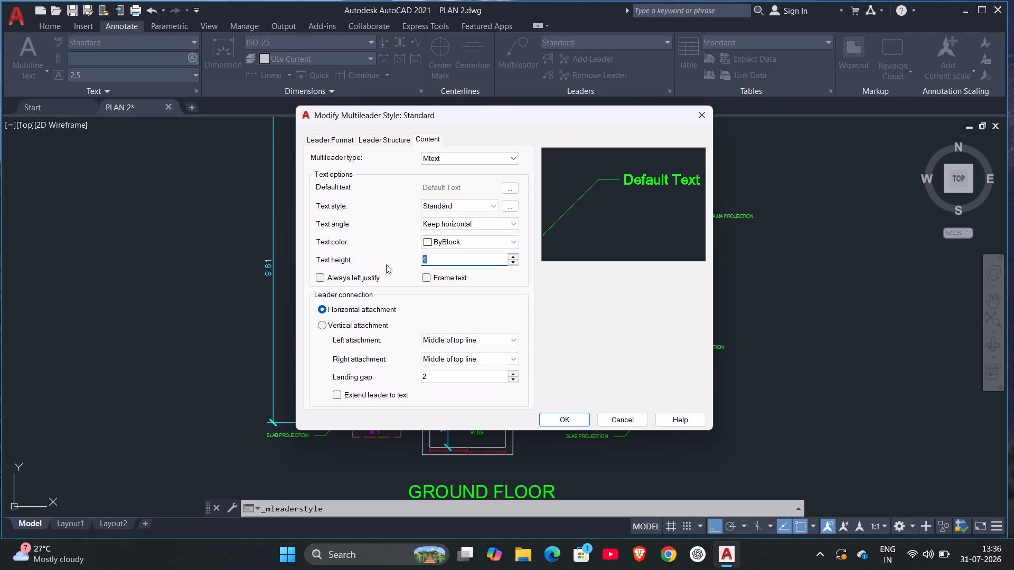
key(BackSpace)
text(.2)
click(451, 368)
drag(445, 373, 437, 383)
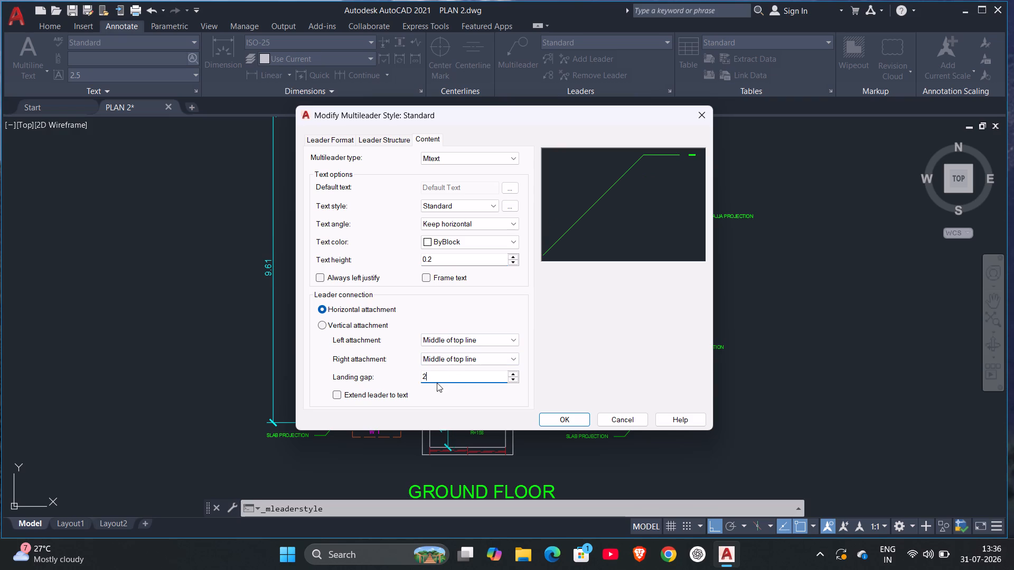
drag(427, 374, 399, 370)
key(BackSpace)
text(.2)
click(333, 136)
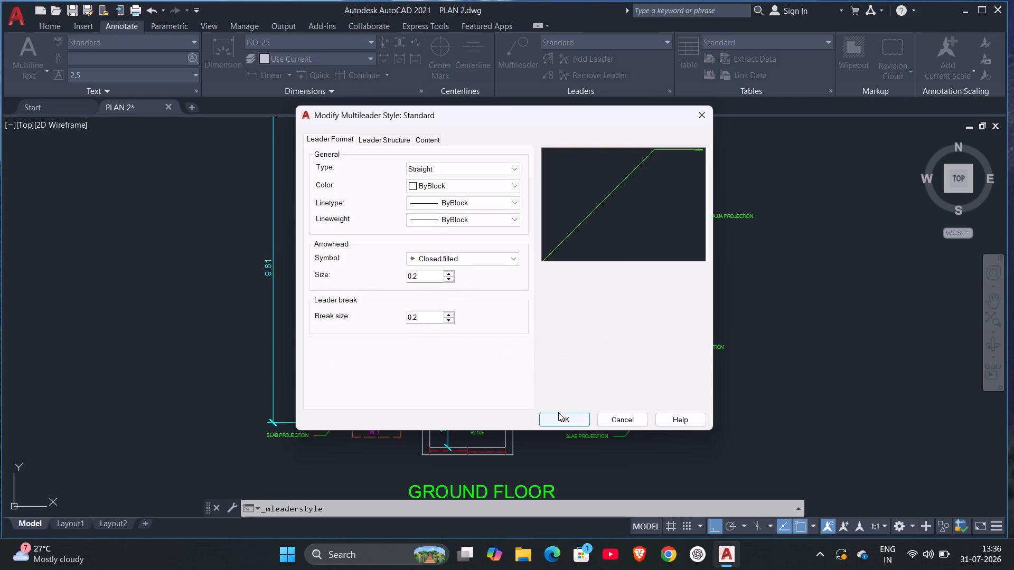
click(573, 421)
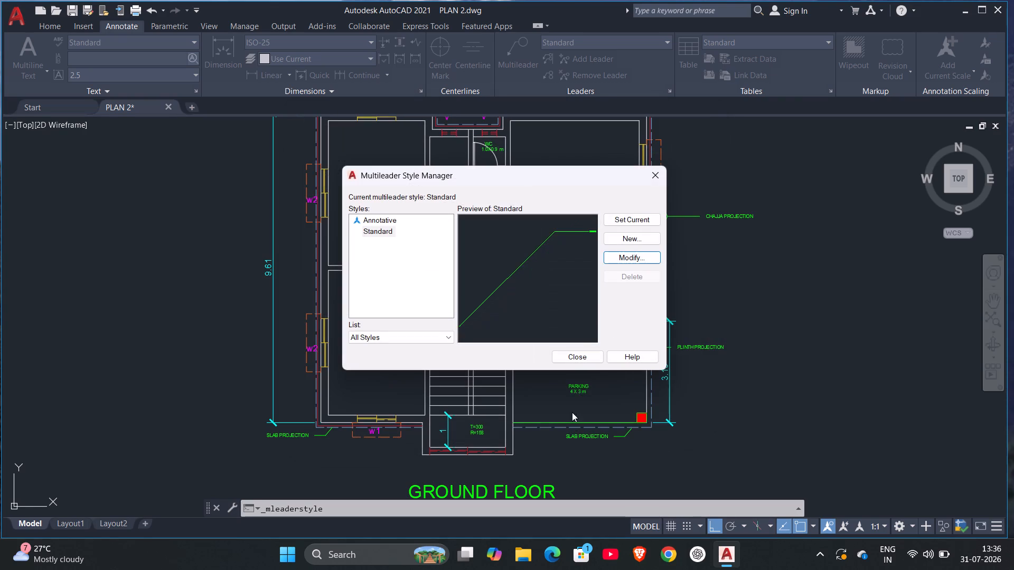
click(631, 217)
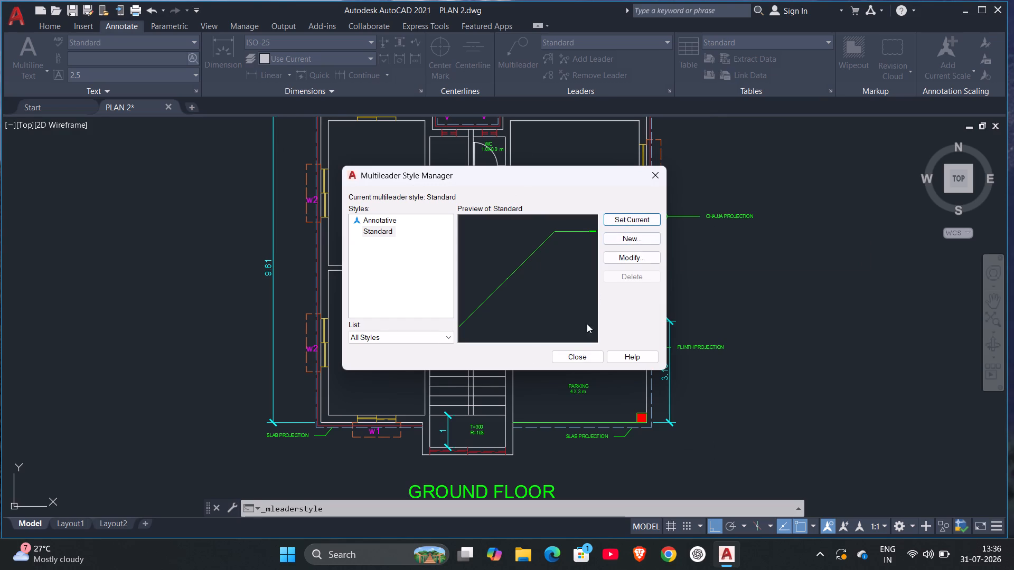
click(578, 353)
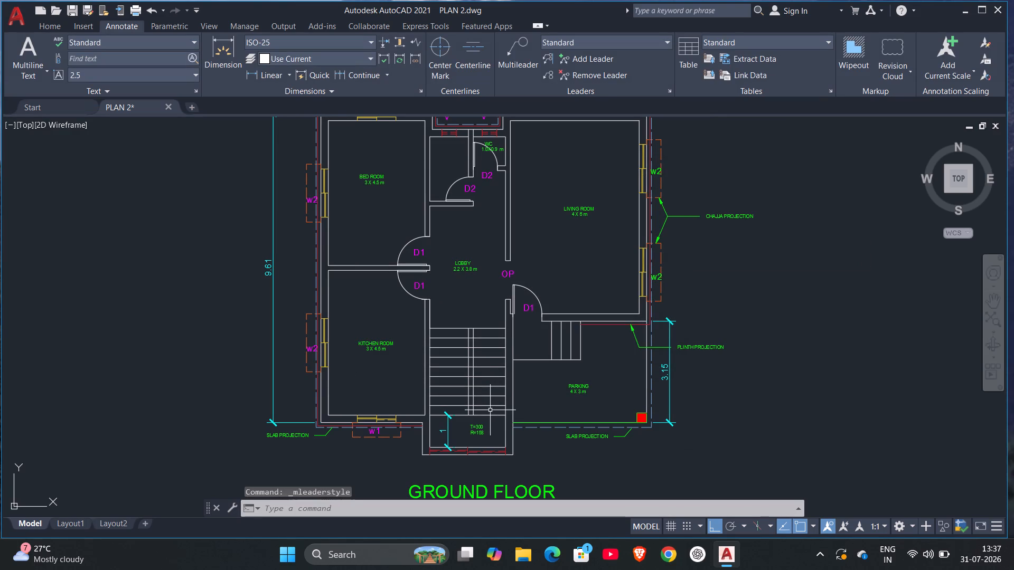
Add a multileader with its arrowhead on the upper stair treads, bending at the lobby, with the text UP.
scroll(528, 341, up, 2)
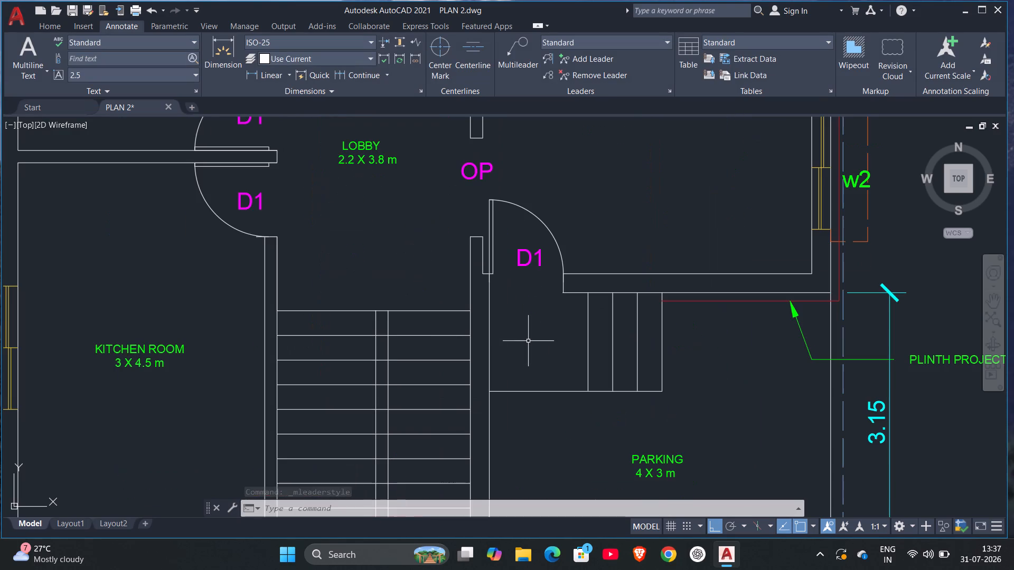
click(419, 361)
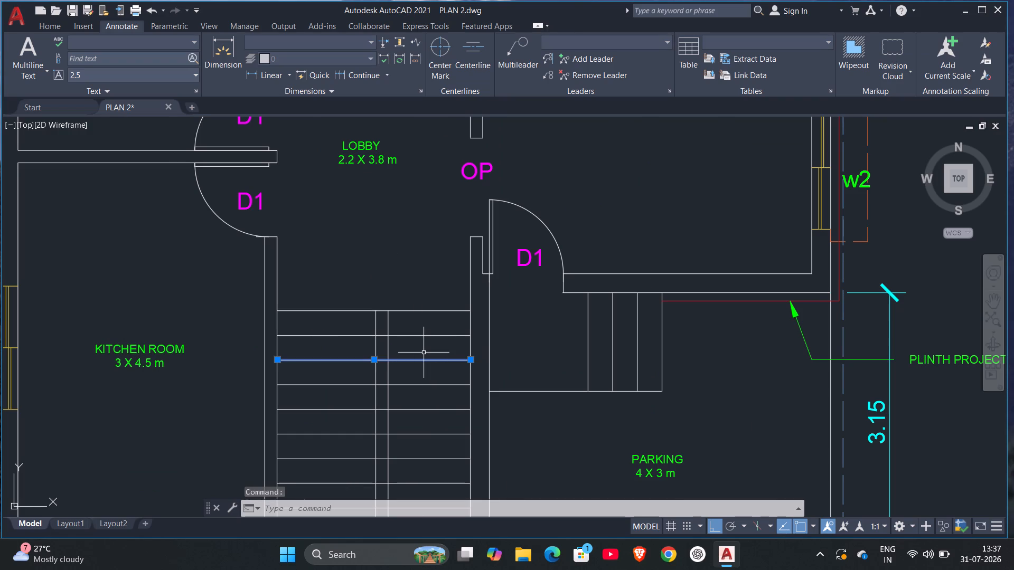
key(Escape)
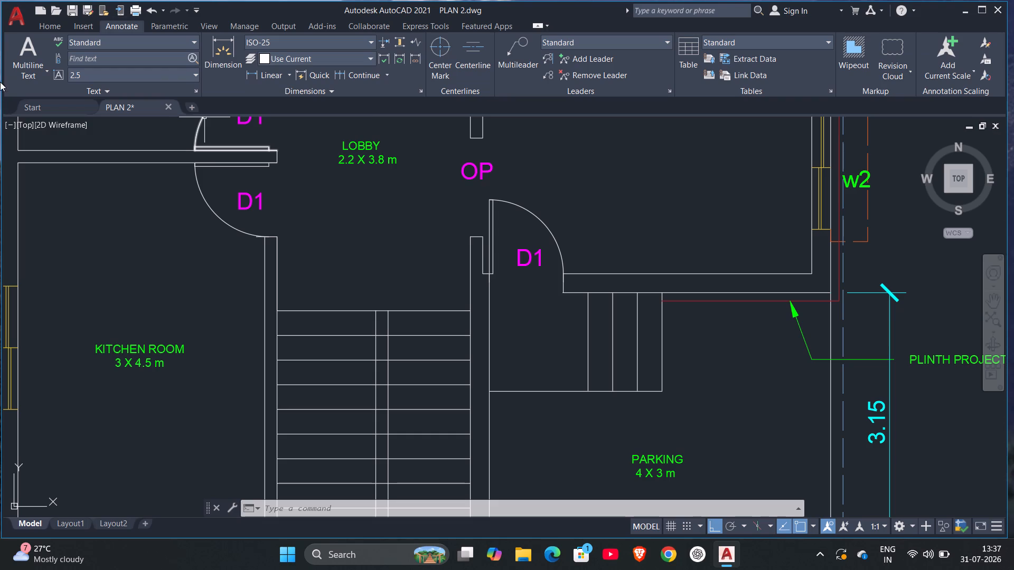
click(45, 23)
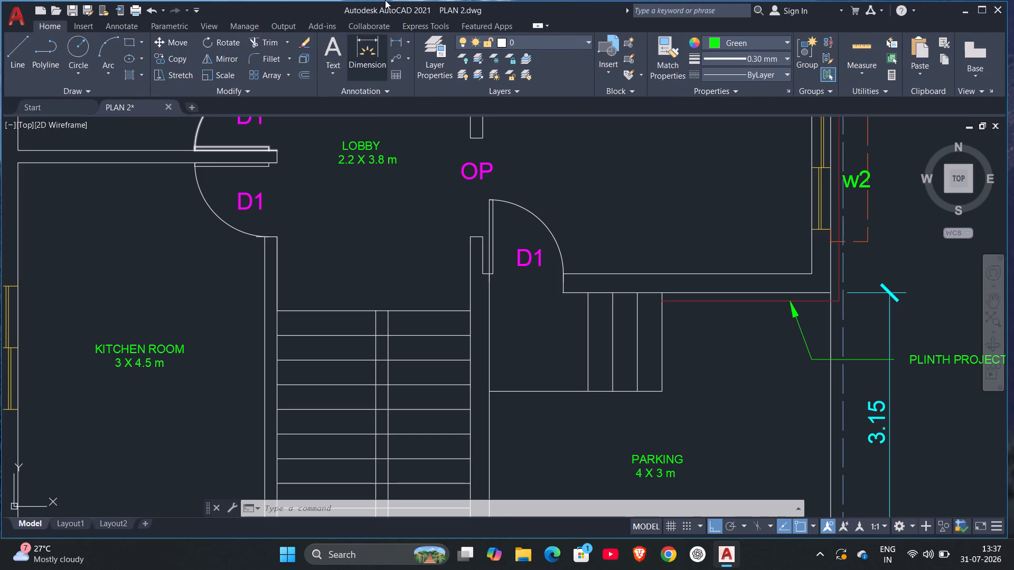
click(402, 59)
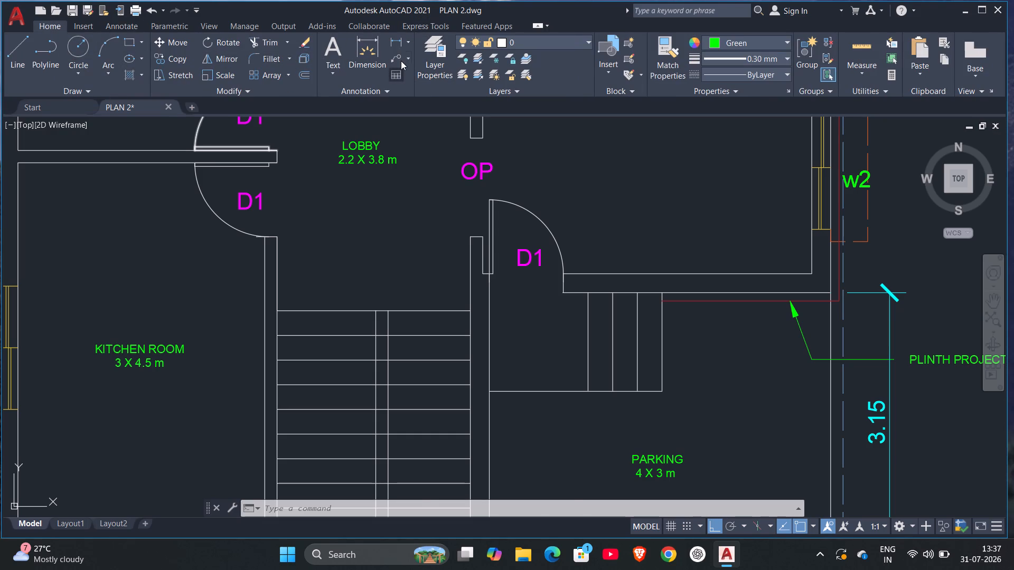
click(417, 346)
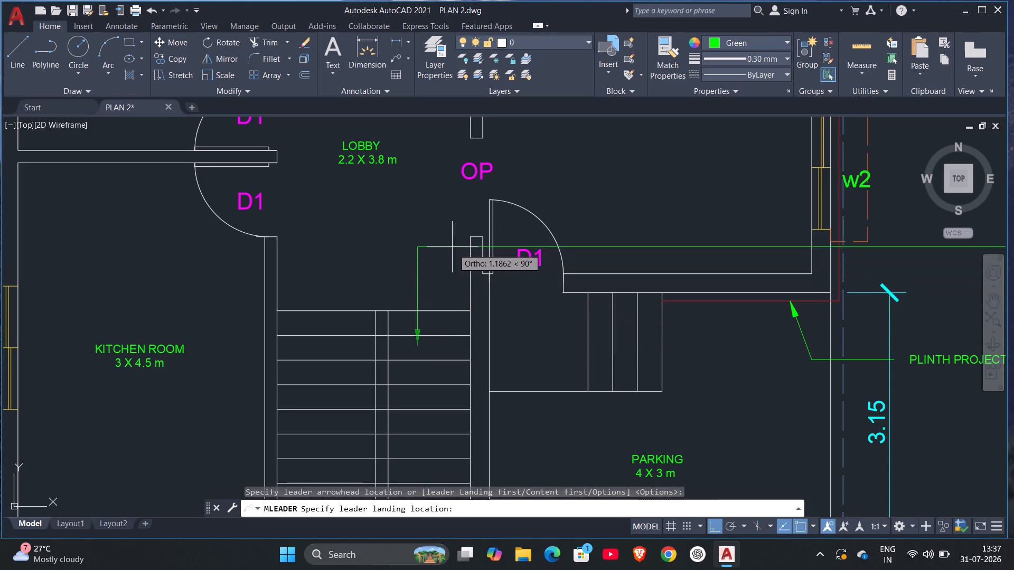
click(452, 225)
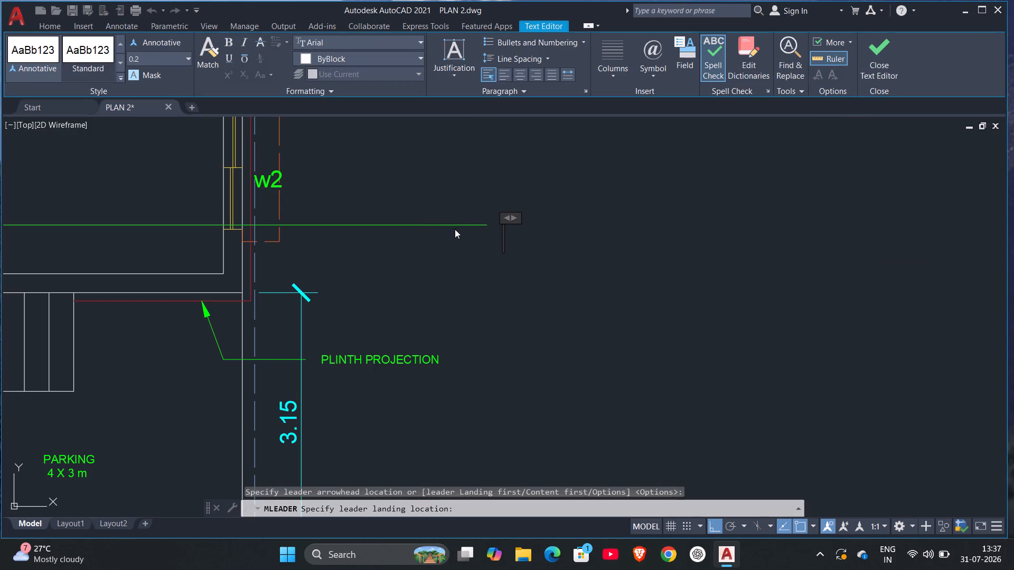
scroll(463, 229, down, 2)
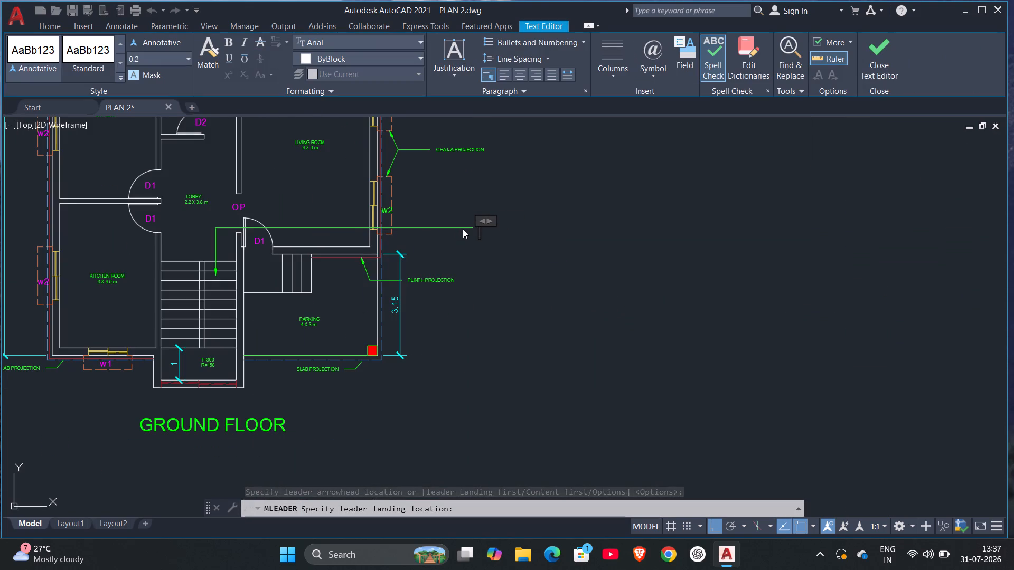
text(UP)
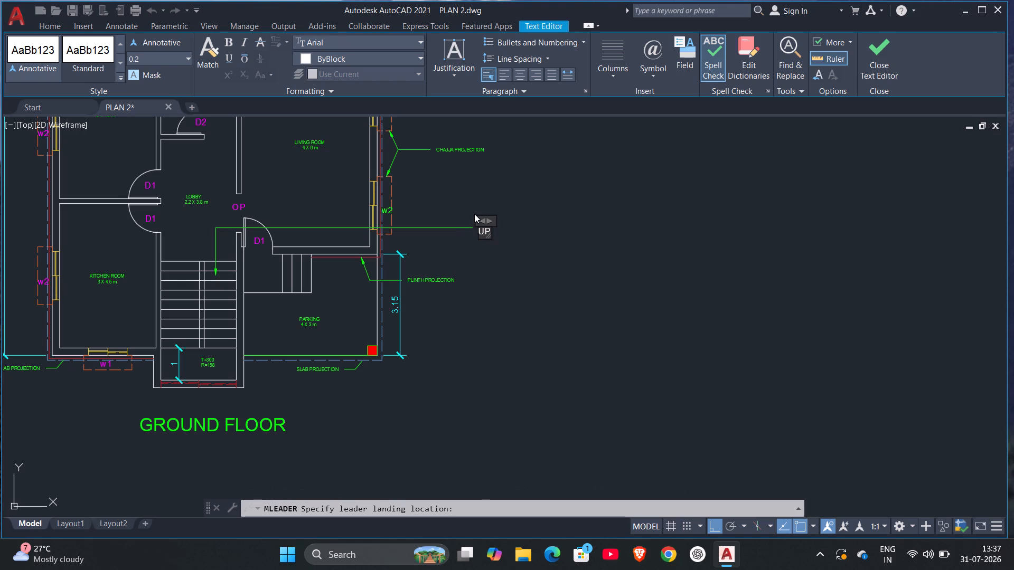
click(476, 172)
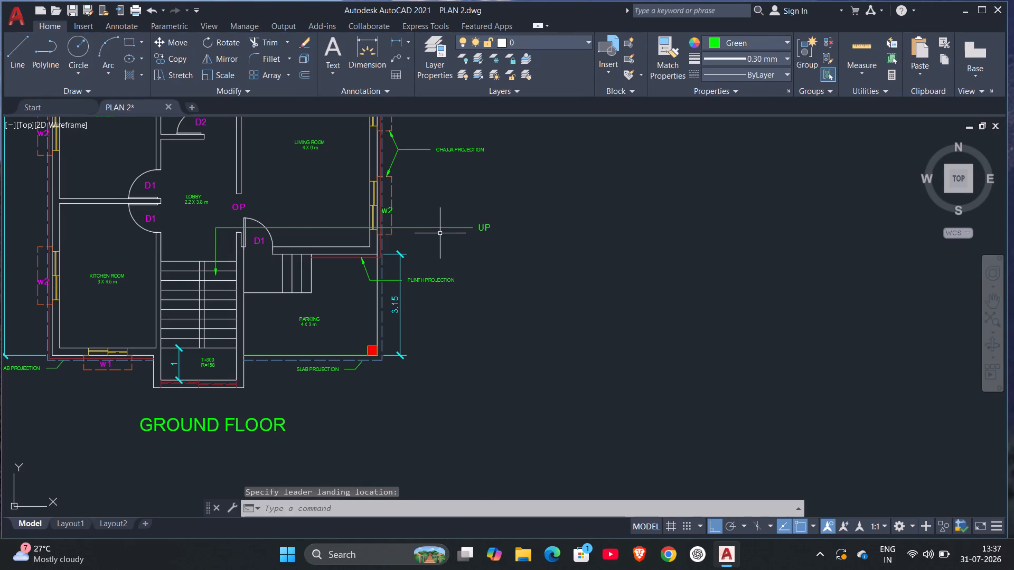
Stretch the UP leader's text horizontally back about 6.3 units towards the stair, ending beside the living room's entrance door D1.
click(438, 229)
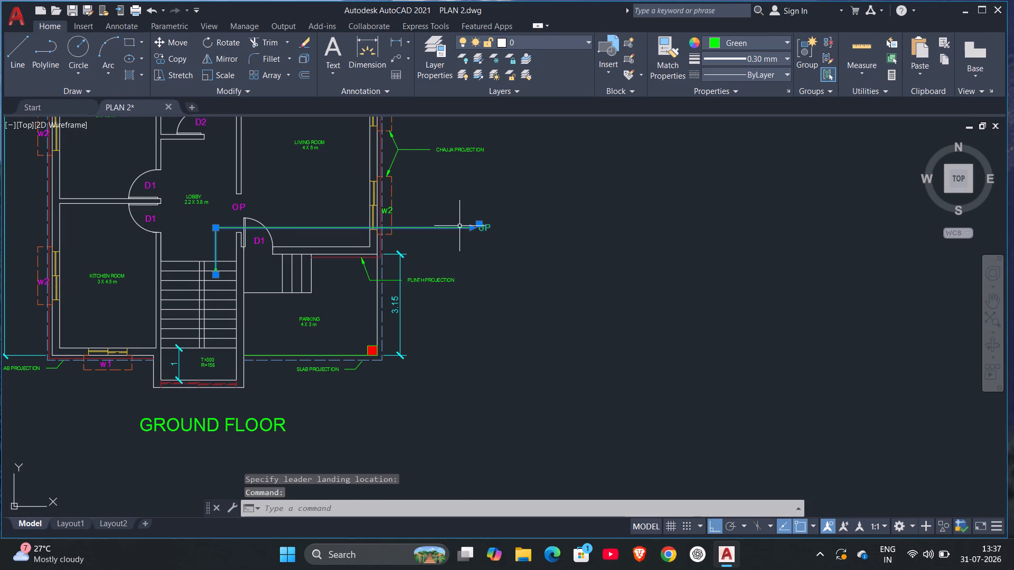
drag(473, 230, 312, 234)
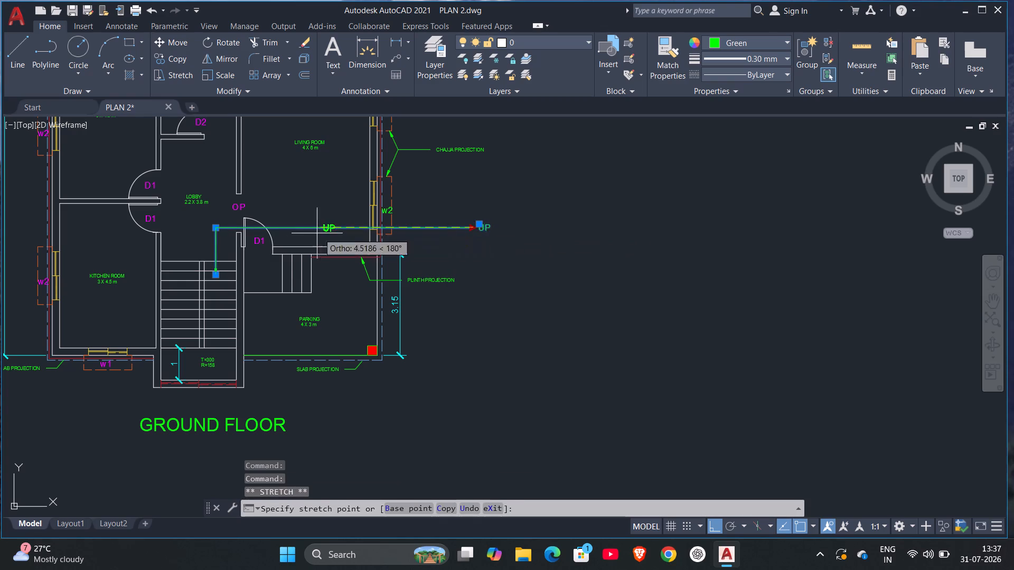
drag(312, 234, 271, 236)
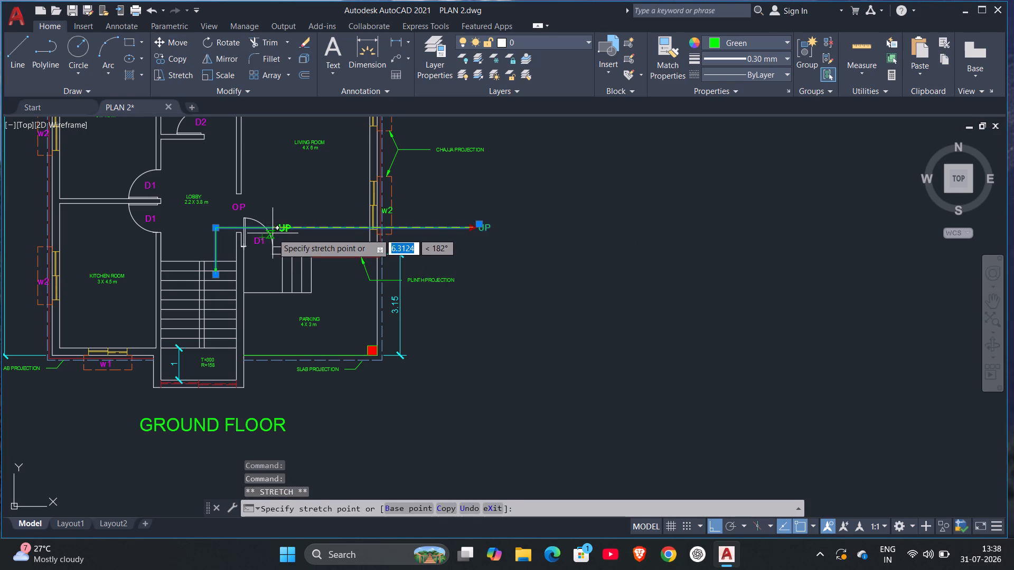
click(274, 233)
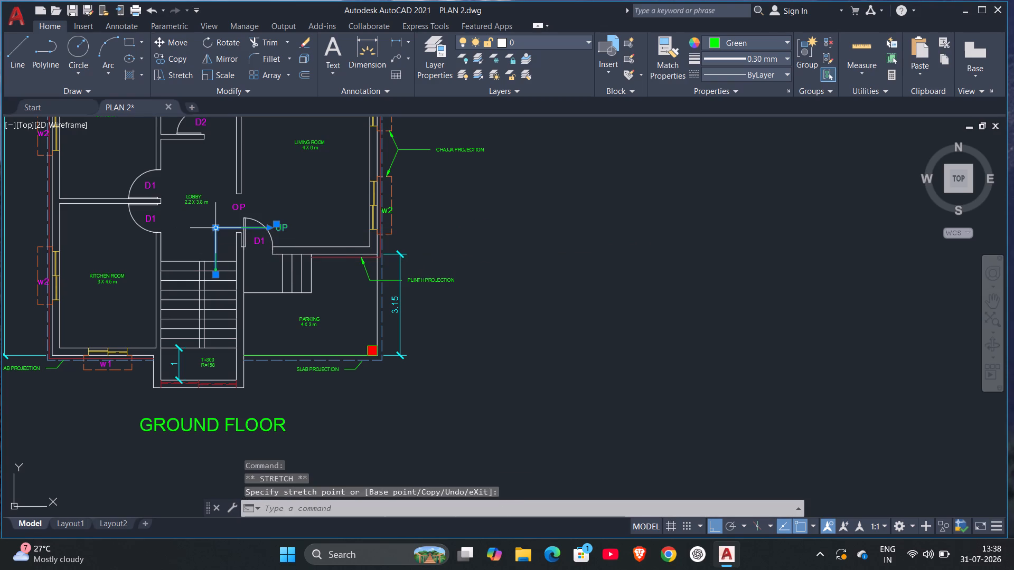
click(303, 193)
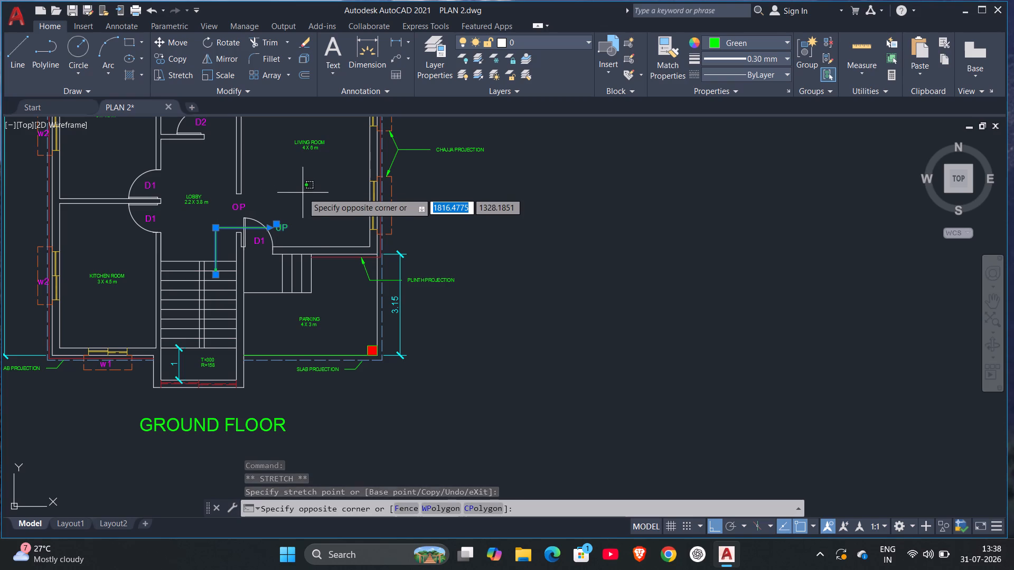
key(Escape)
key(Escape)
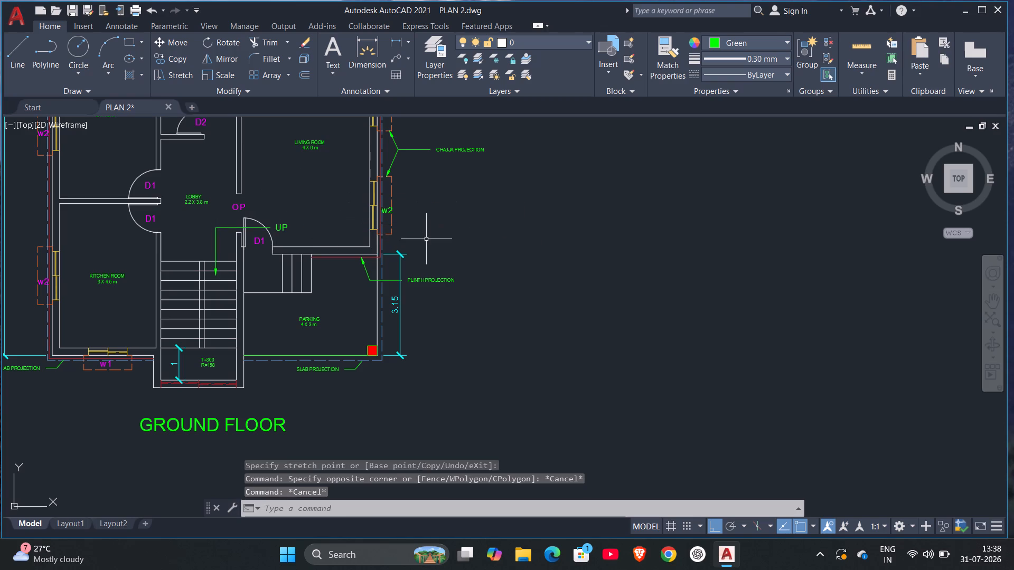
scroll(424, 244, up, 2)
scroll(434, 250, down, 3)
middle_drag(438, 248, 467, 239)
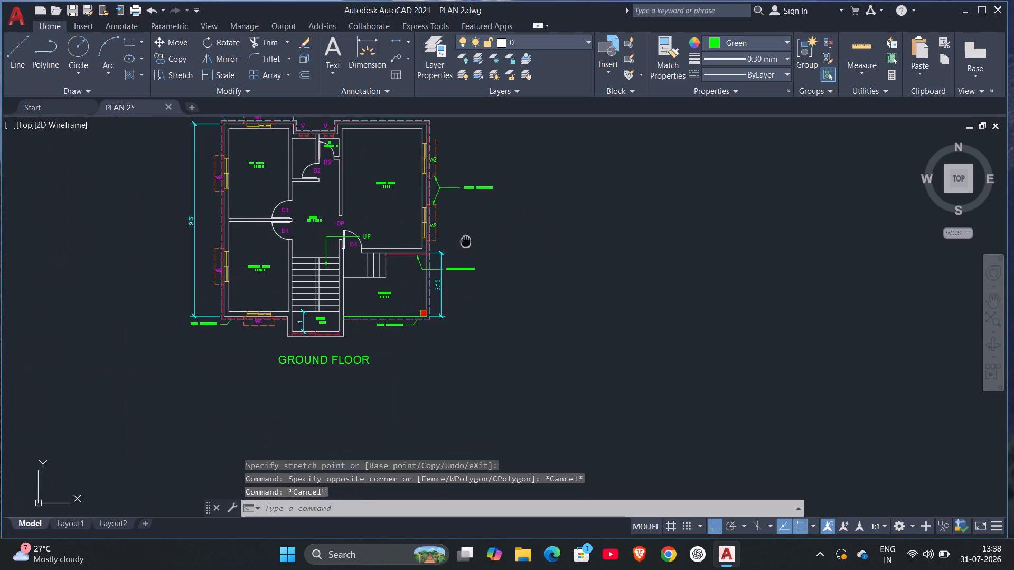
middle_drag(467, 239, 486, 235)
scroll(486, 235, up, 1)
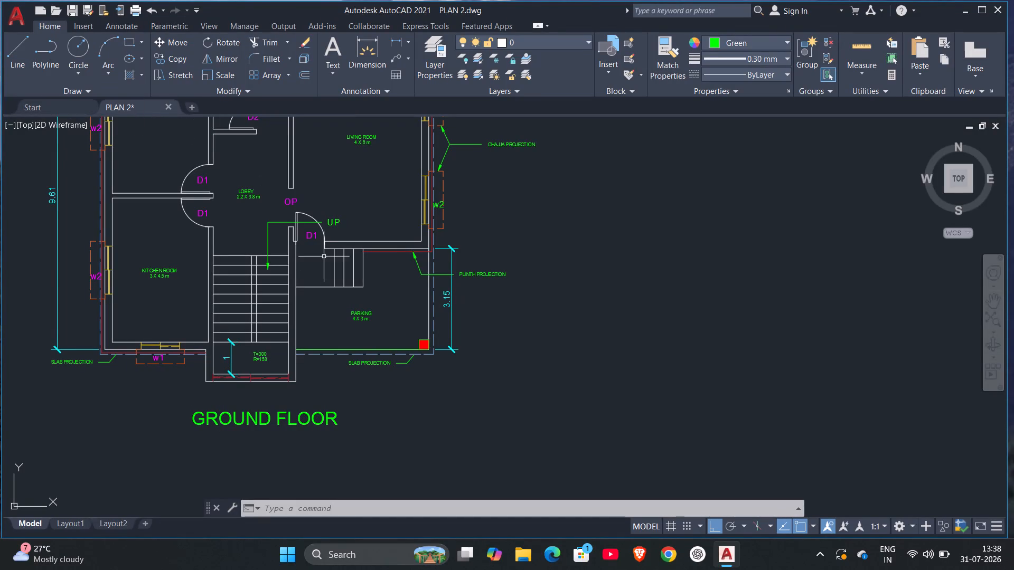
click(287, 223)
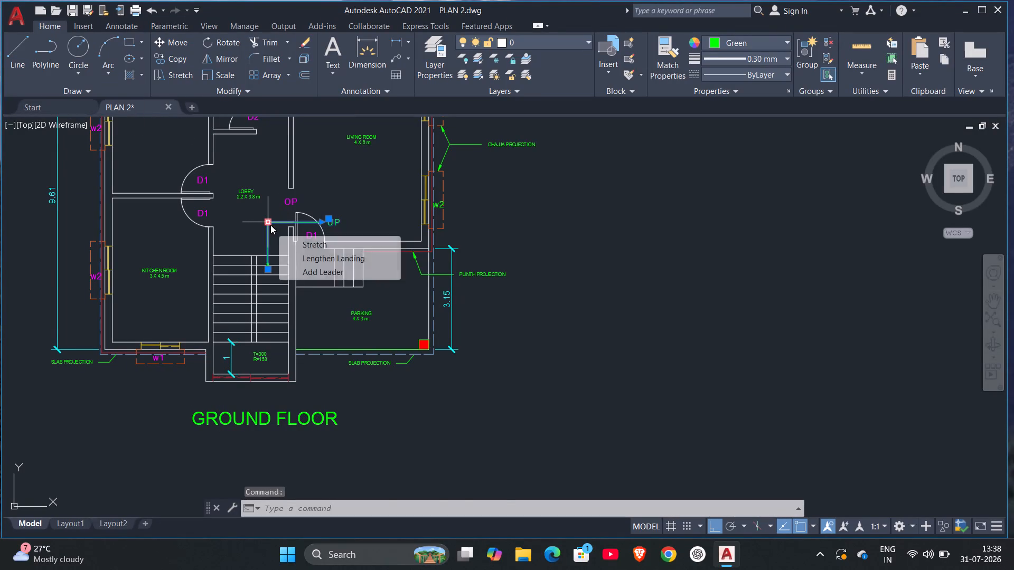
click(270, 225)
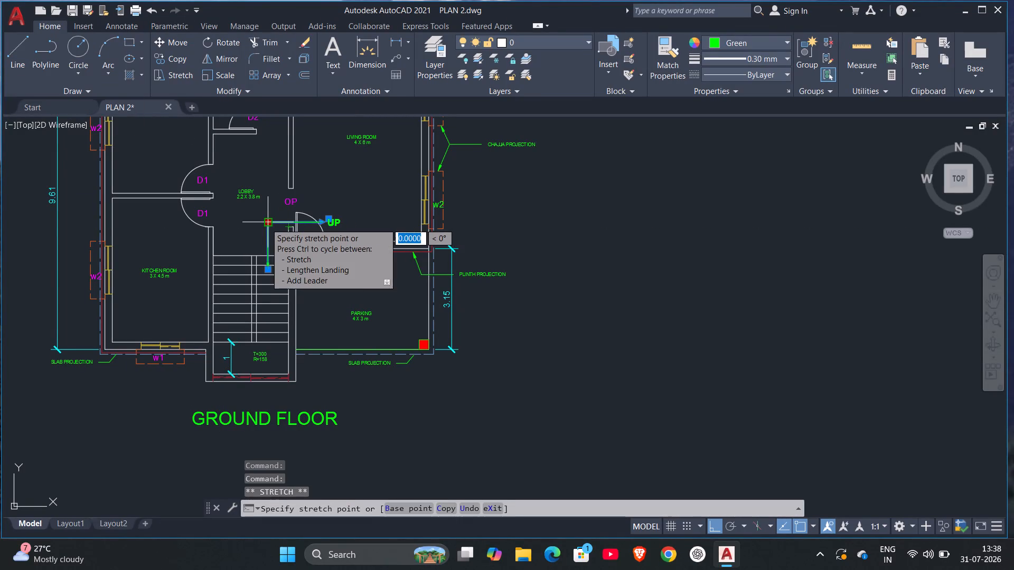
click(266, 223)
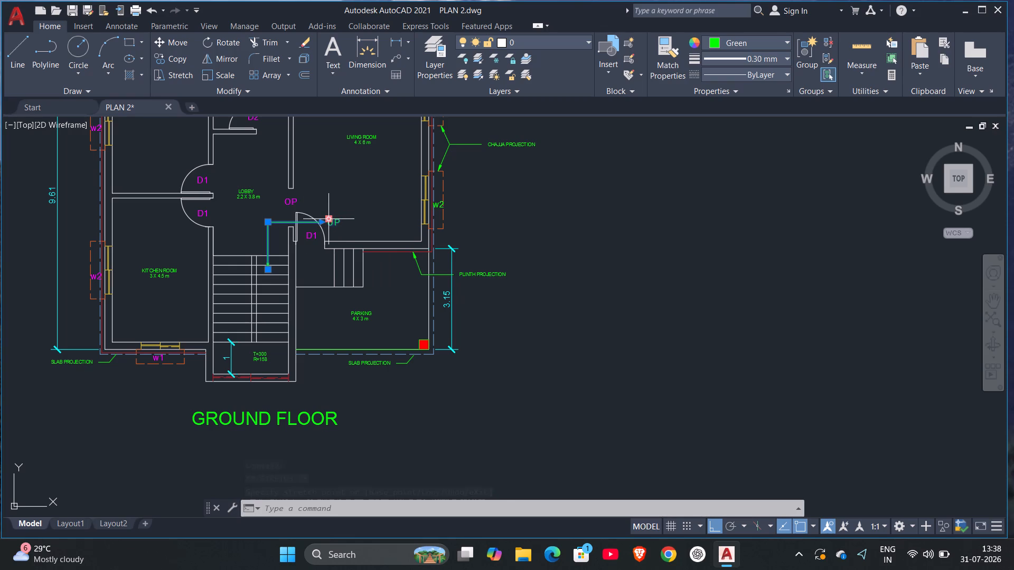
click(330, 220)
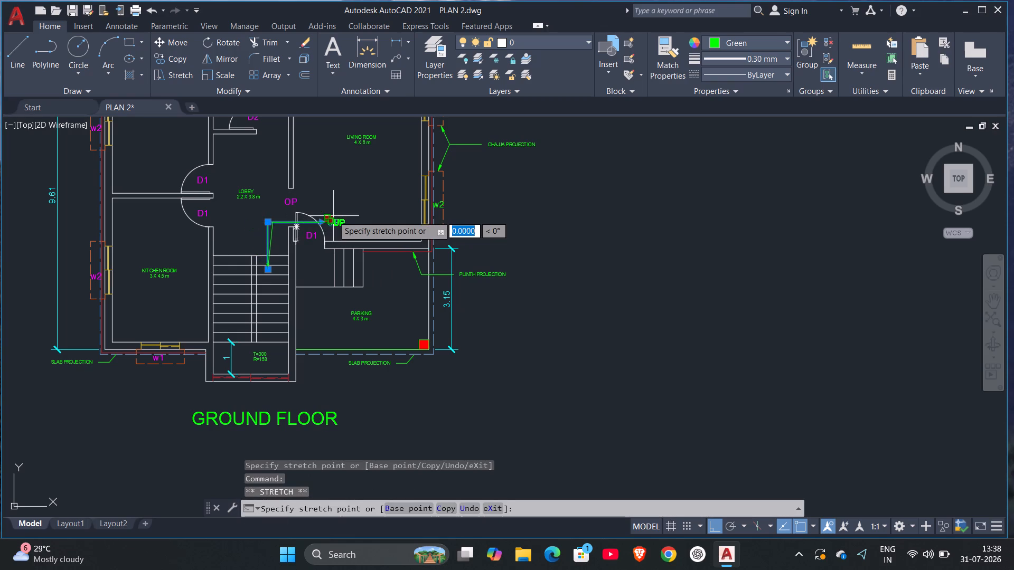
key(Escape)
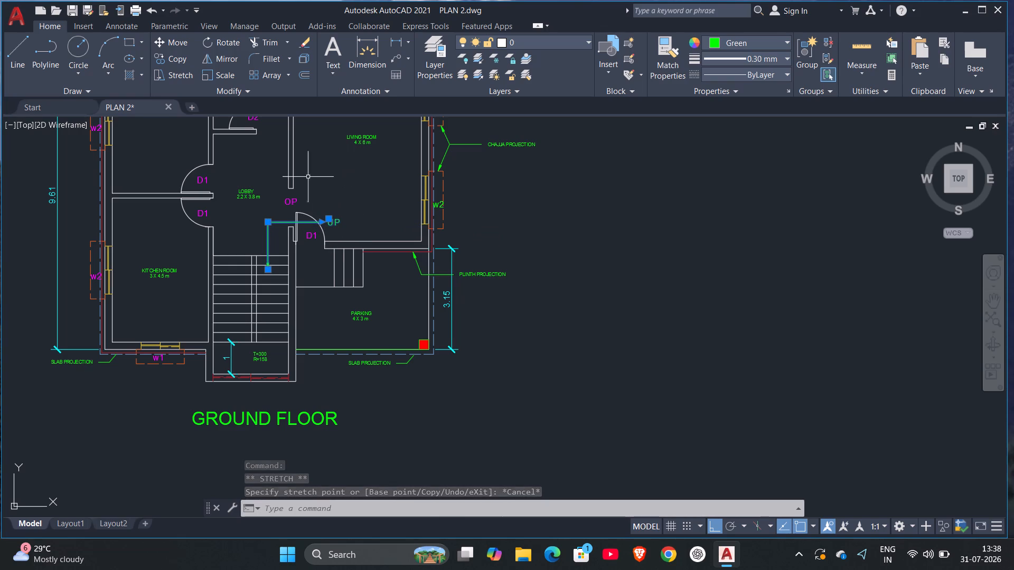
Review the Standard multileader style's leader format, leader structure and content settings without changing them.
click(136, 25)
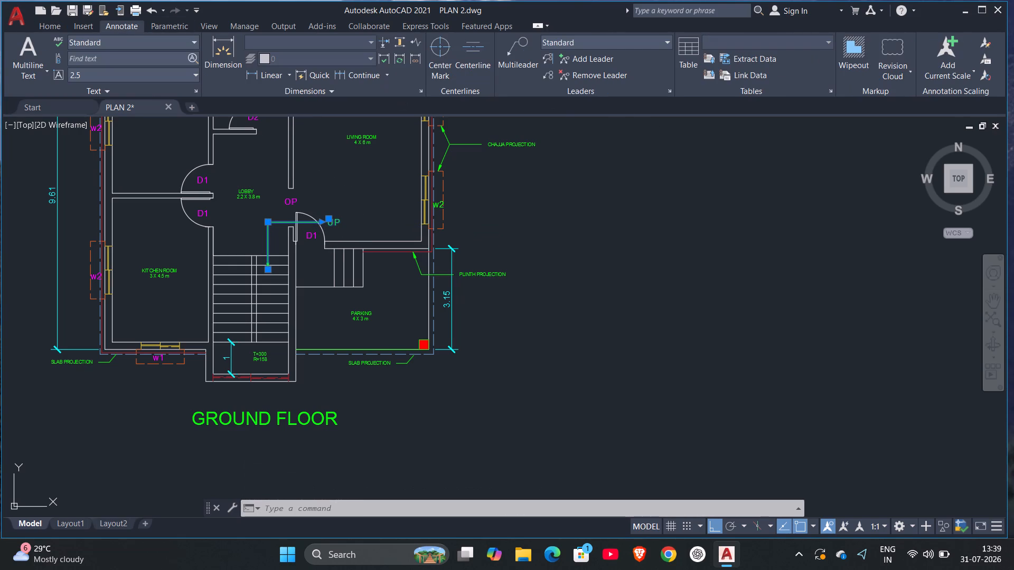
click(668, 88)
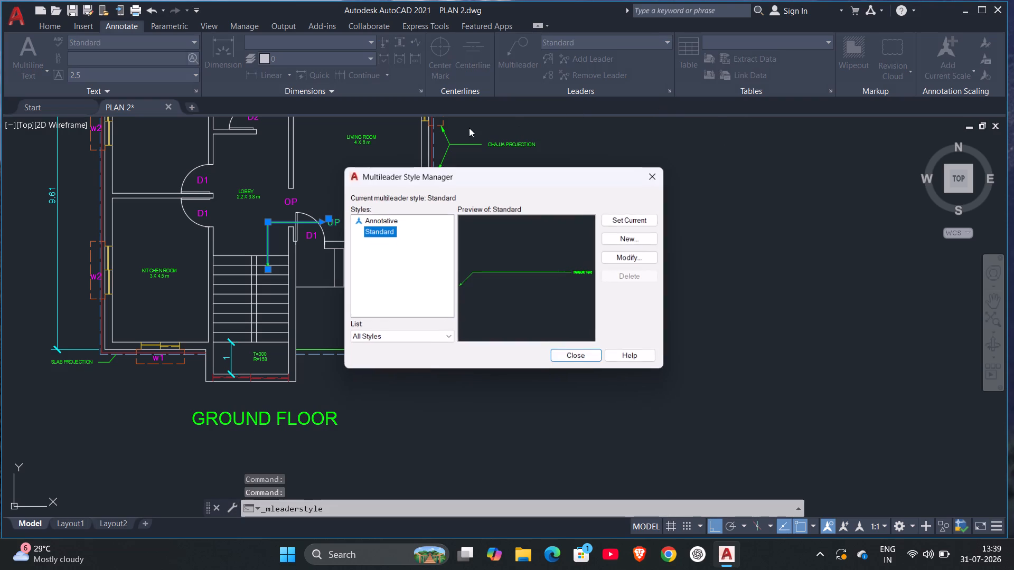
click(648, 254)
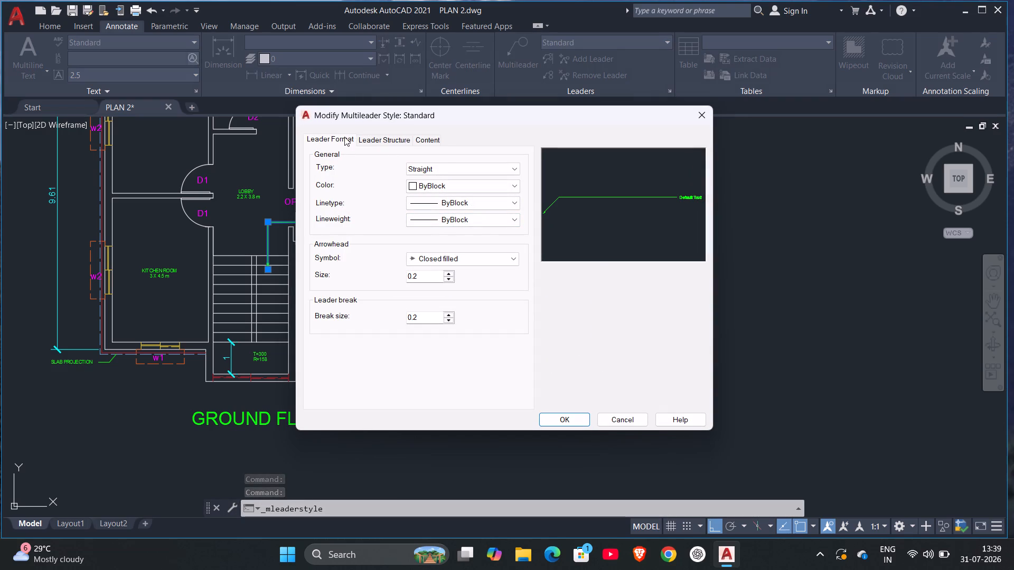
click(344, 137)
click(379, 137)
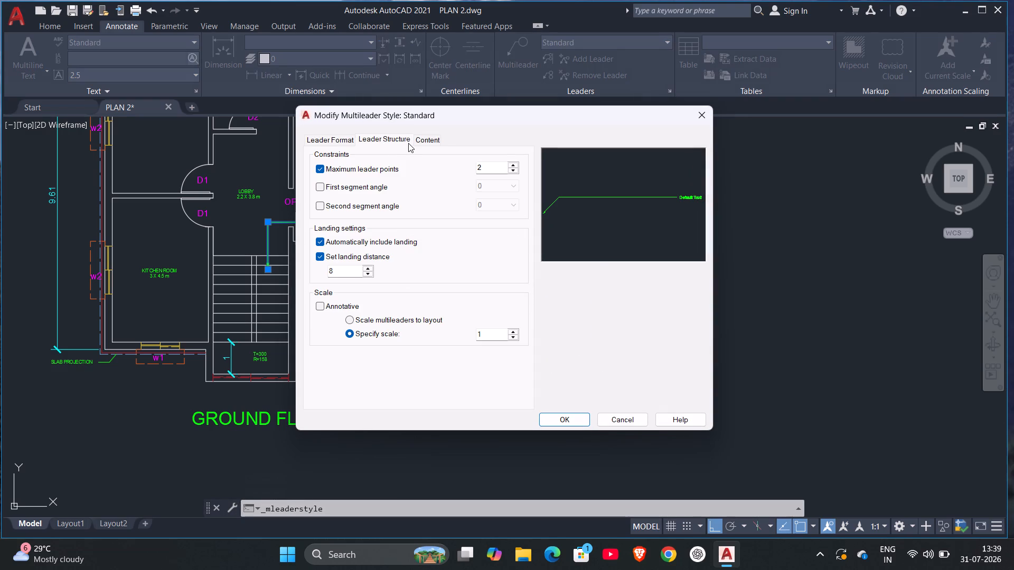
click(425, 140)
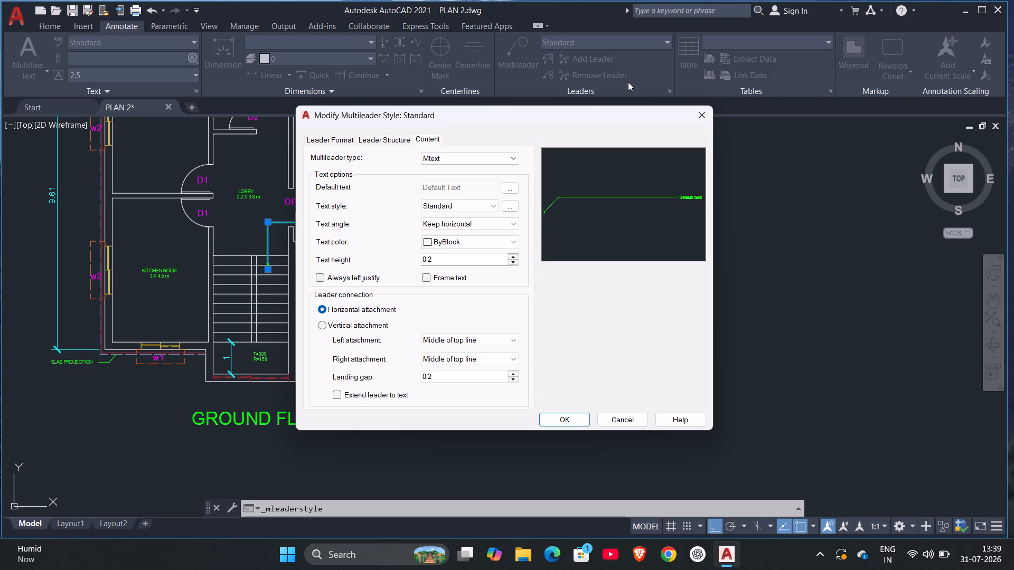
click(708, 115)
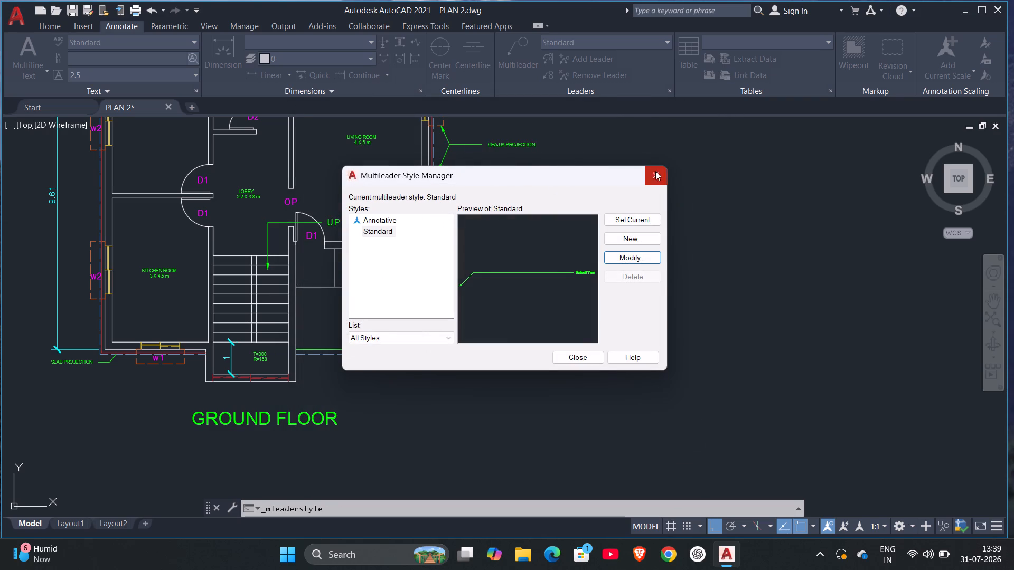
click(651, 174)
Explode the stair's UP multileader into separate text, line and arrowhead objects.
click(279, 223)
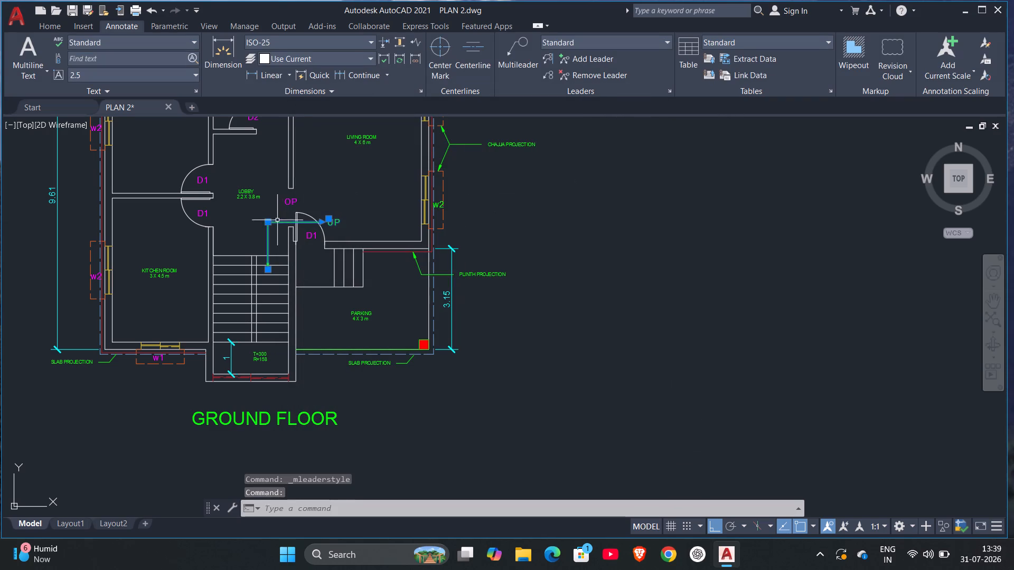
key(e)
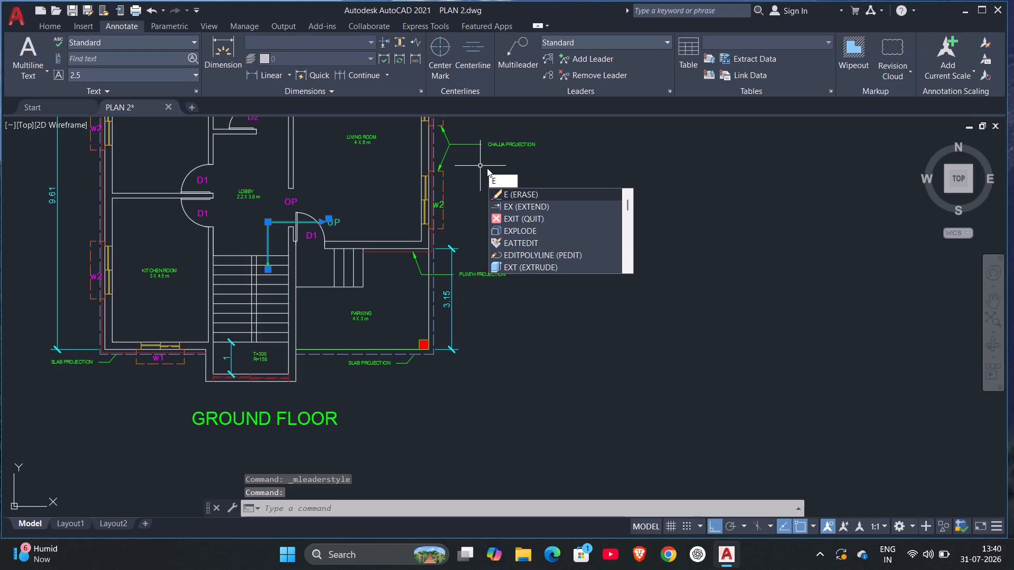
click(521, 227)
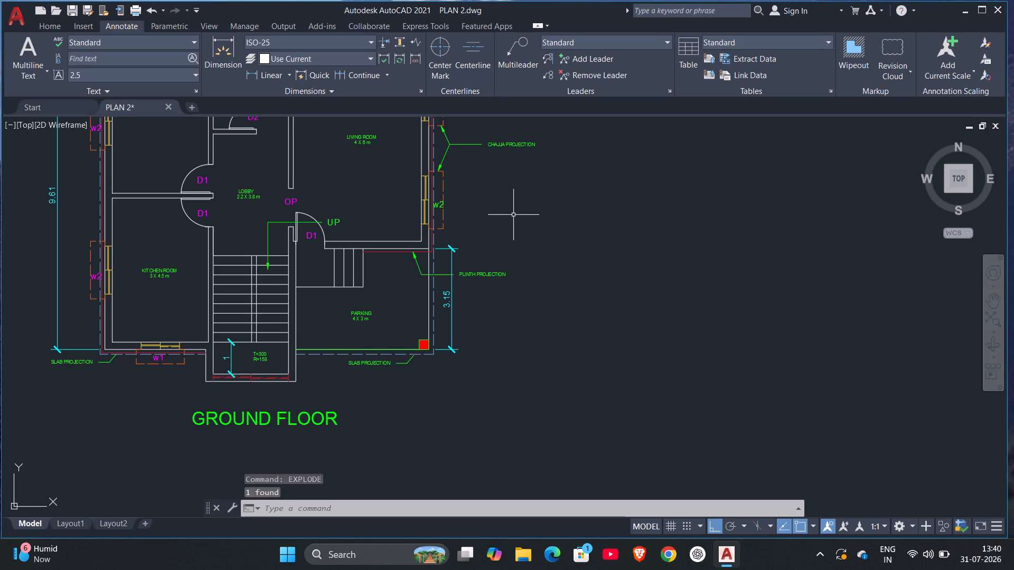
Delete the horizontal line between the UP text and the vertical stair arrow.
click(331, 224)
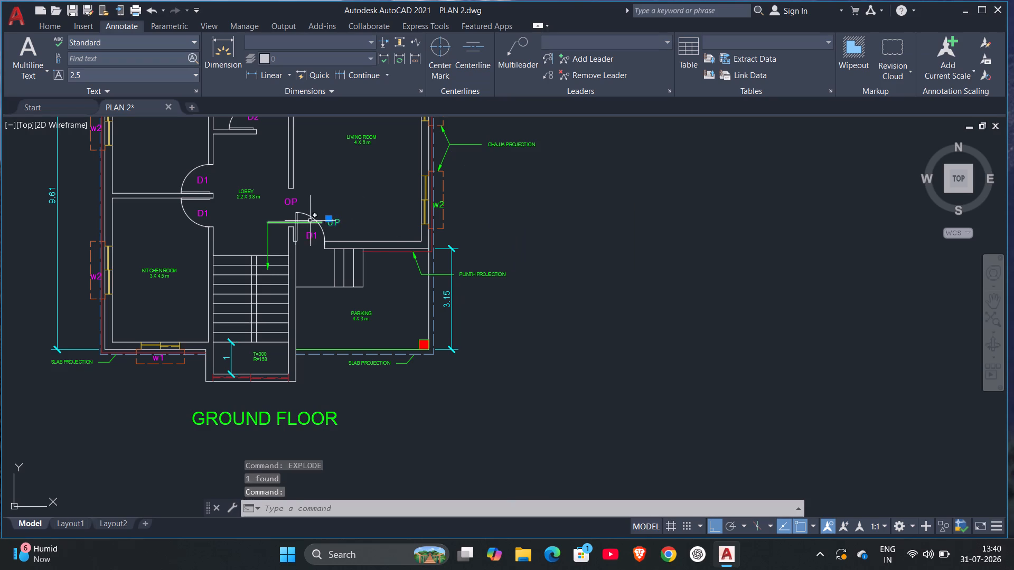
click(302, 223)
click(274, 229)
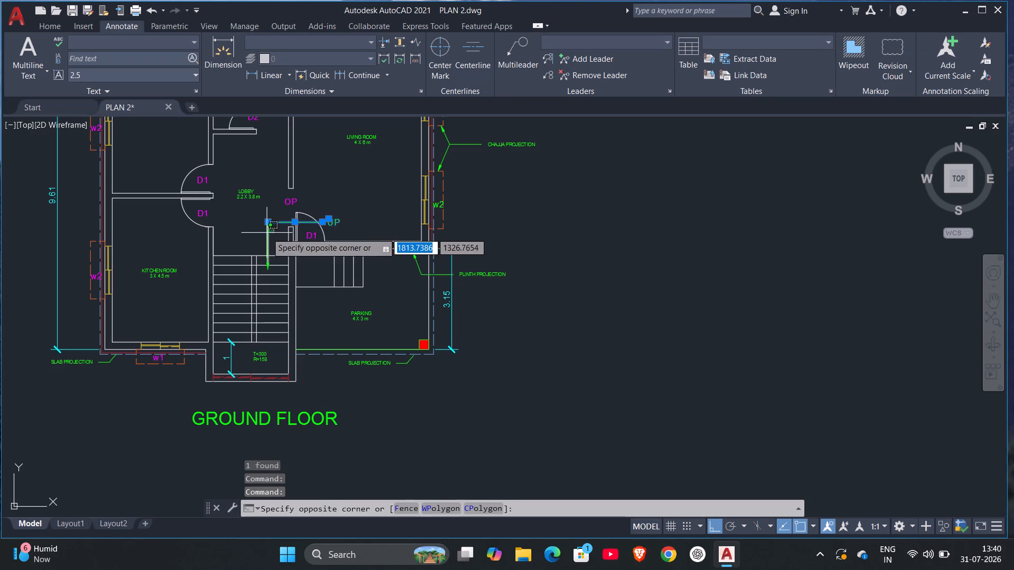
click(266, 233)
key(Escape)
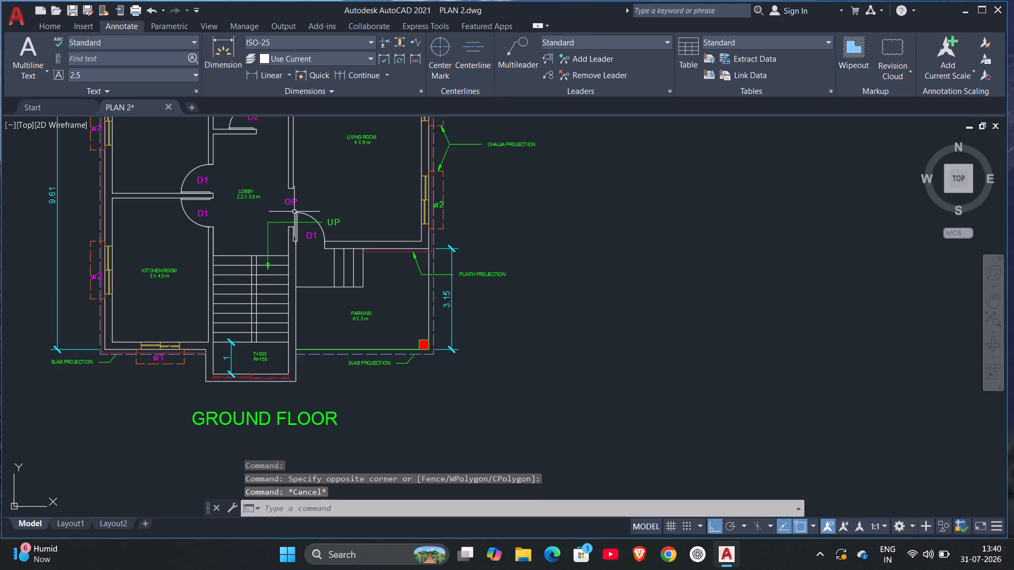
click(286, 222)
key(Delete)
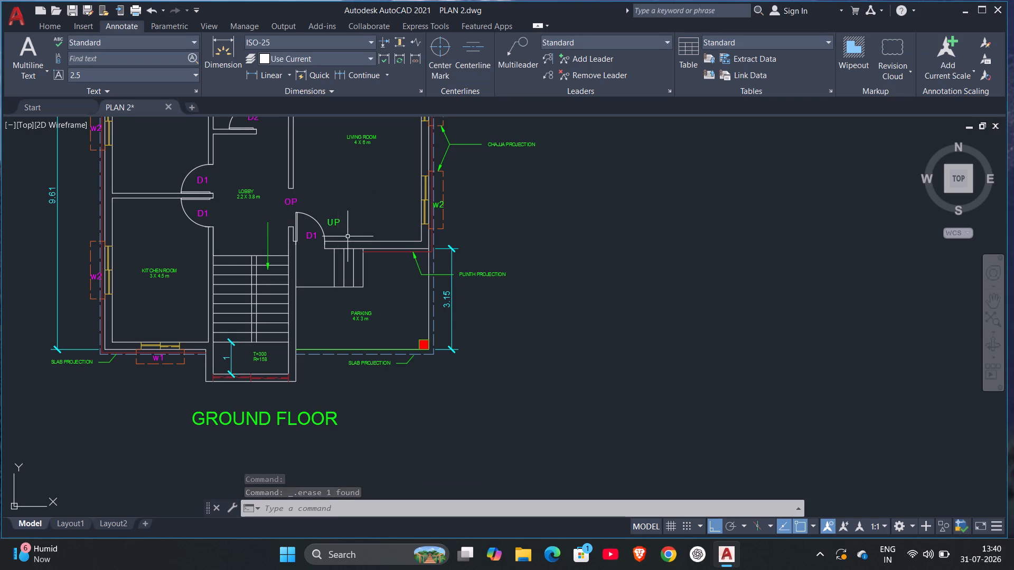
Move the UP text into the lobby with Ortho off, placing it just above the top end of the vertical stair arrow.
click(336, 226)
drag(329, 219, 310, 218)
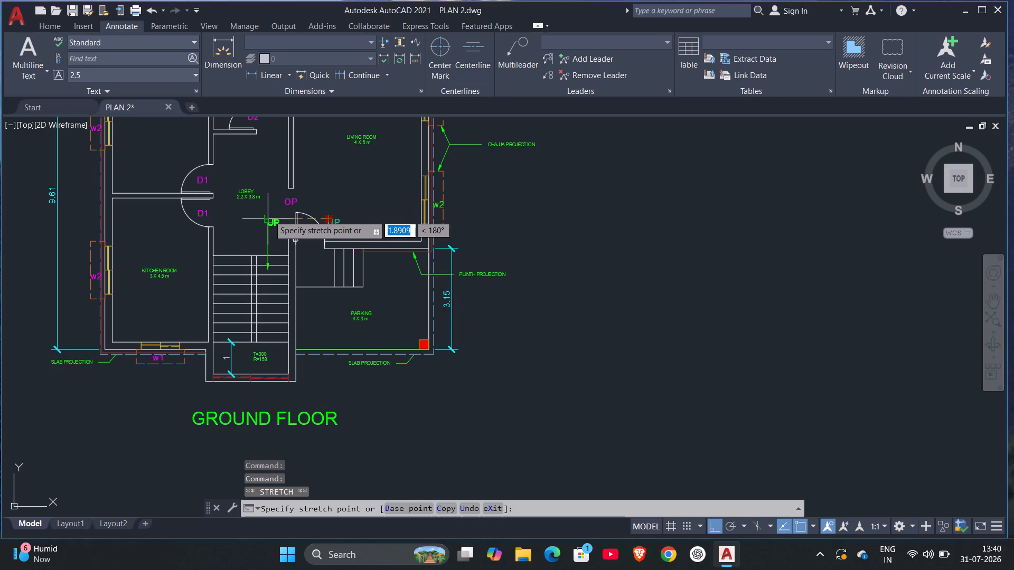
click(269, 215)
click(268, 220)
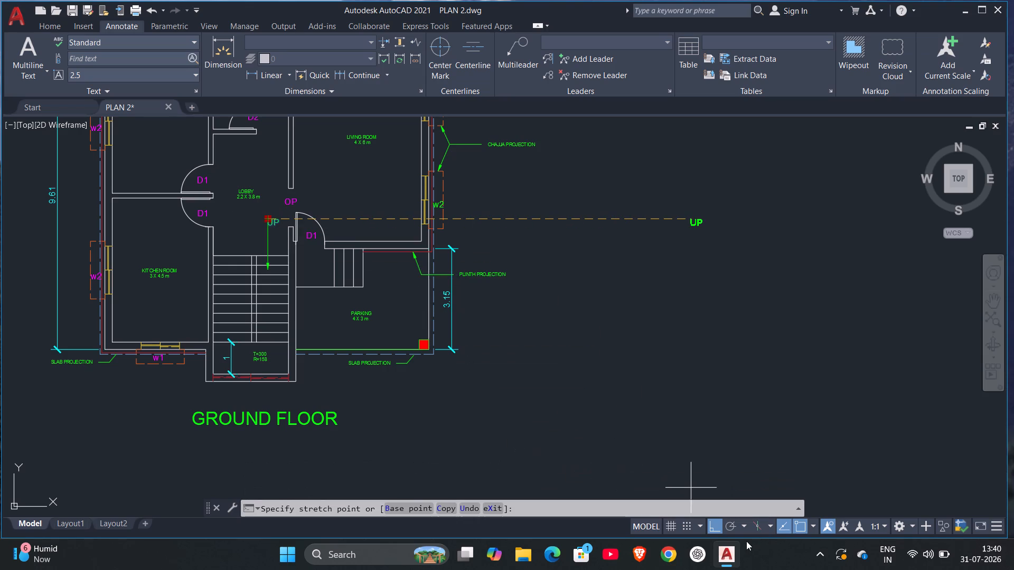
click(711, 525)
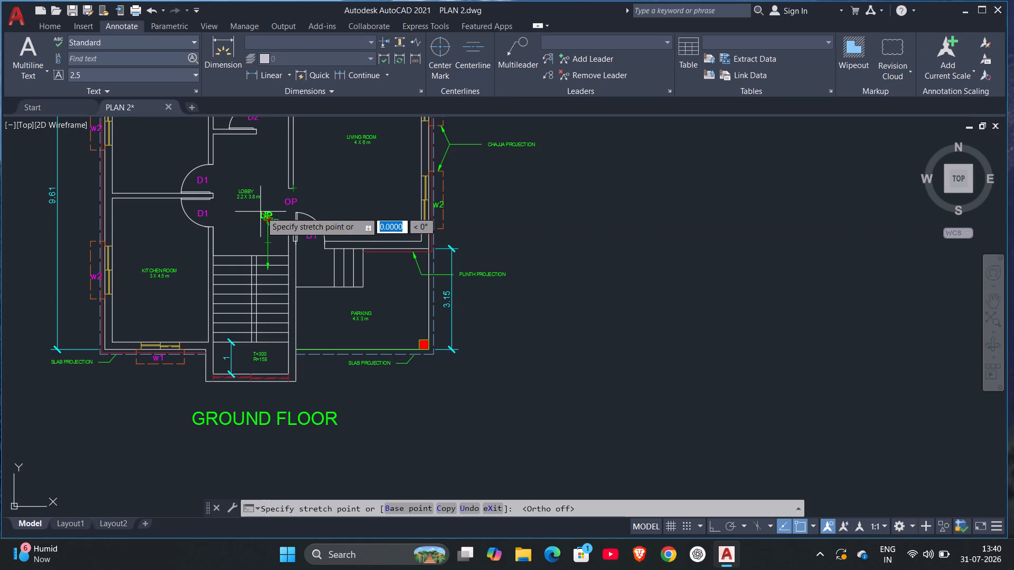
click(260, 212)
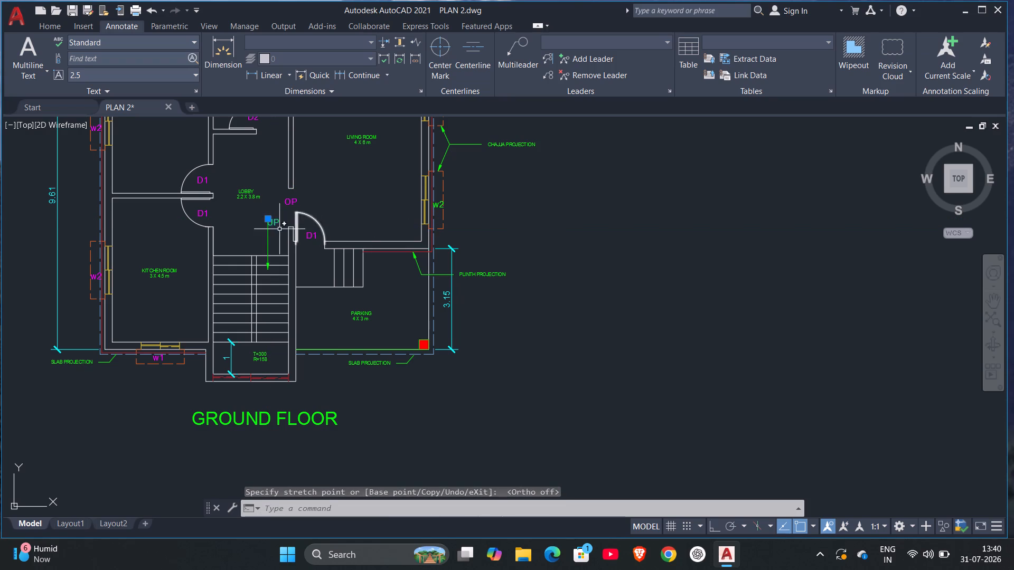
click(270, 217)
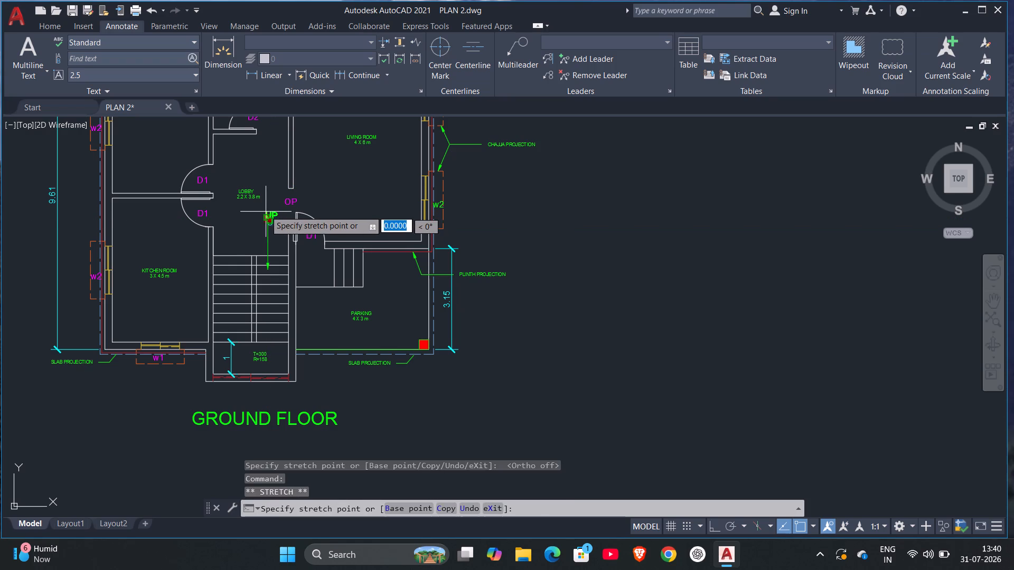
click(264, 210)
key(grave)
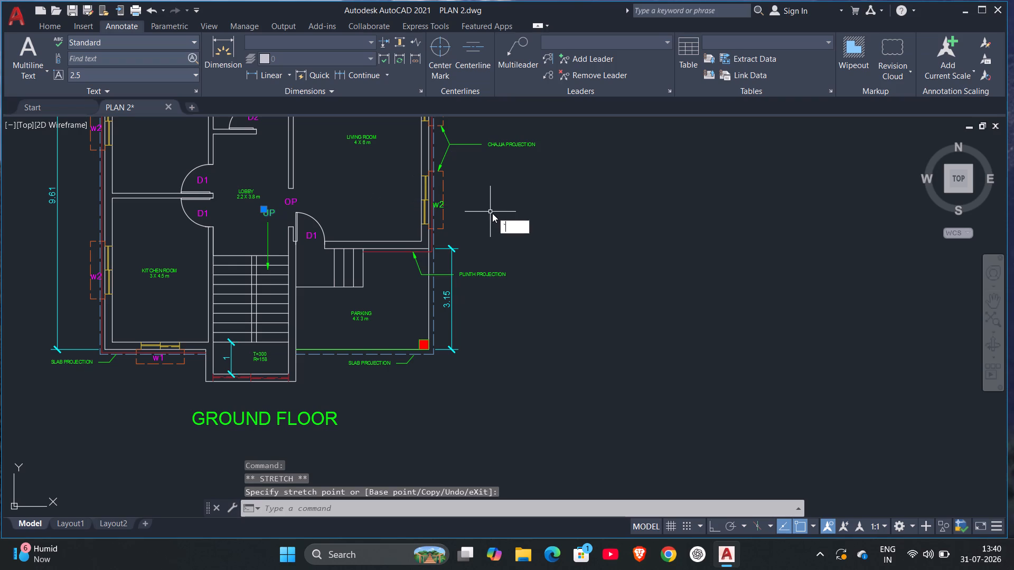
key(Escape)
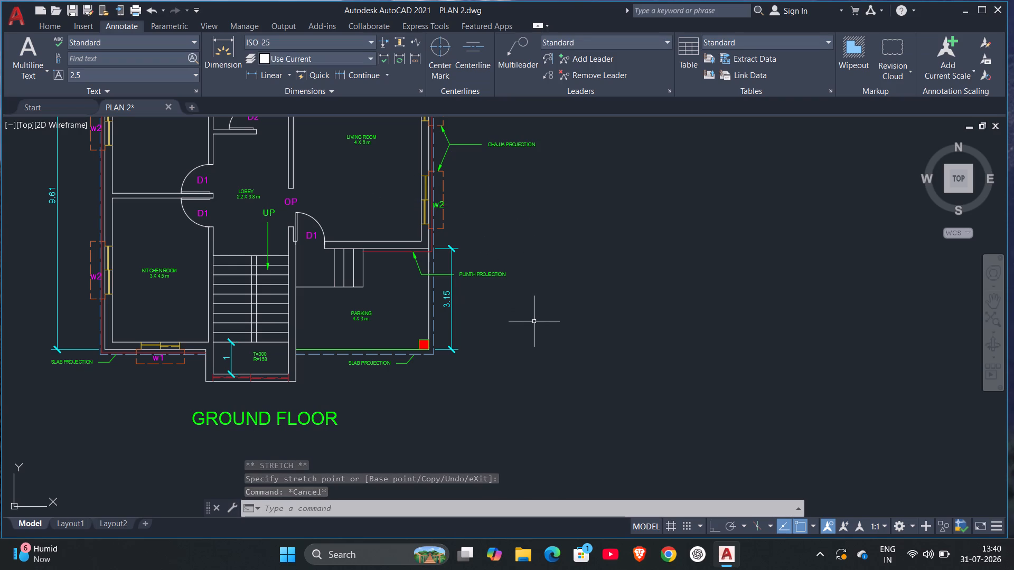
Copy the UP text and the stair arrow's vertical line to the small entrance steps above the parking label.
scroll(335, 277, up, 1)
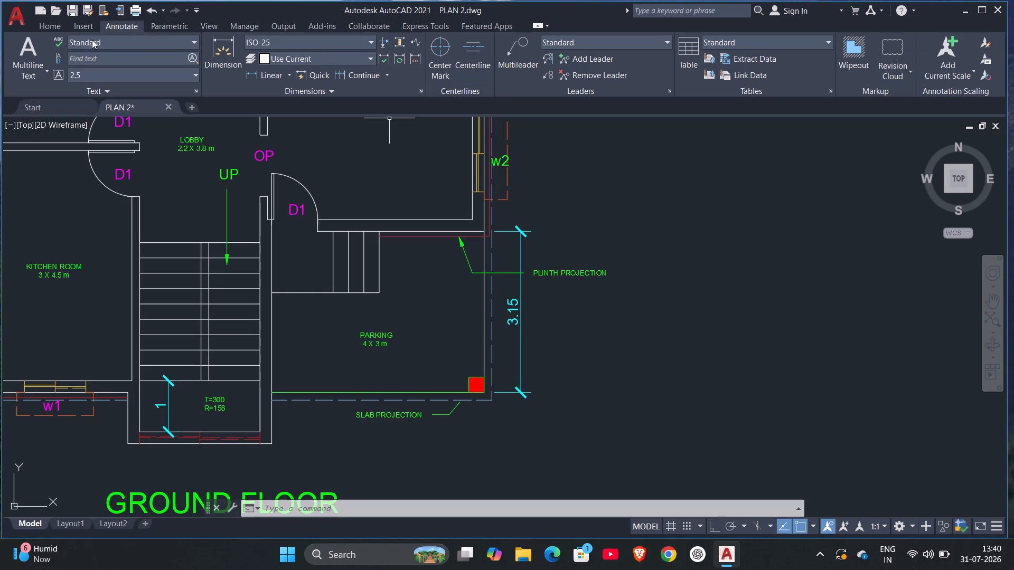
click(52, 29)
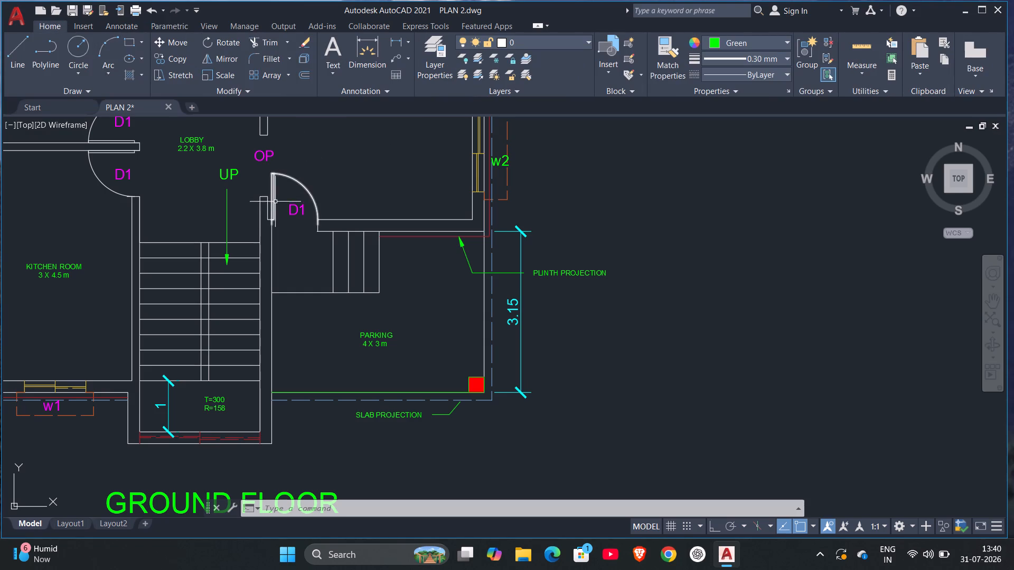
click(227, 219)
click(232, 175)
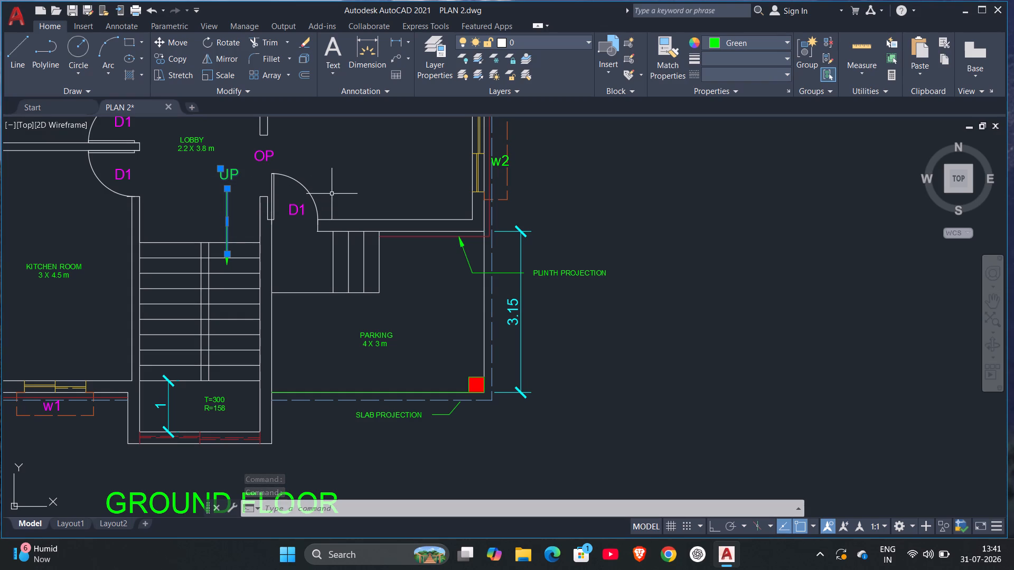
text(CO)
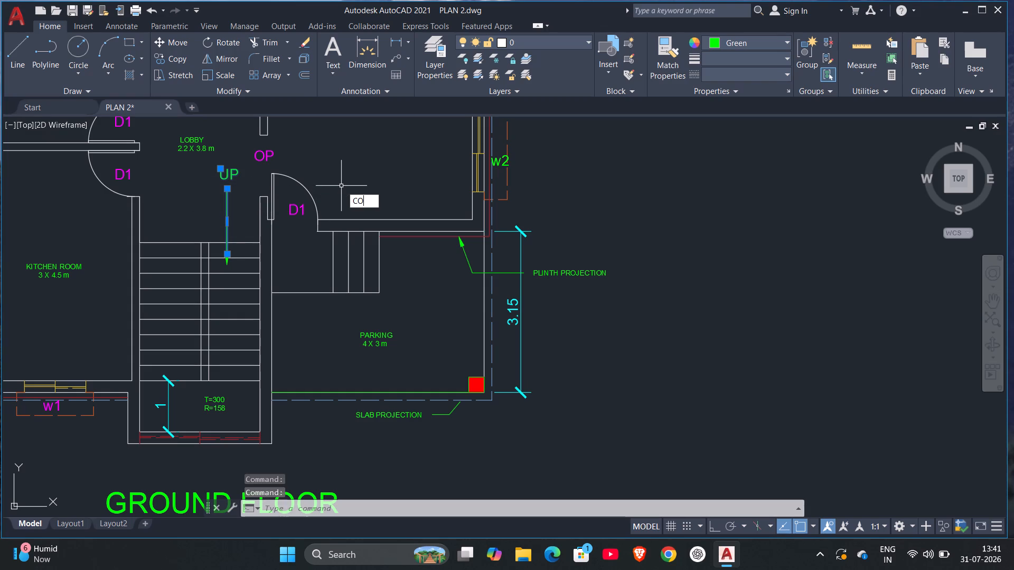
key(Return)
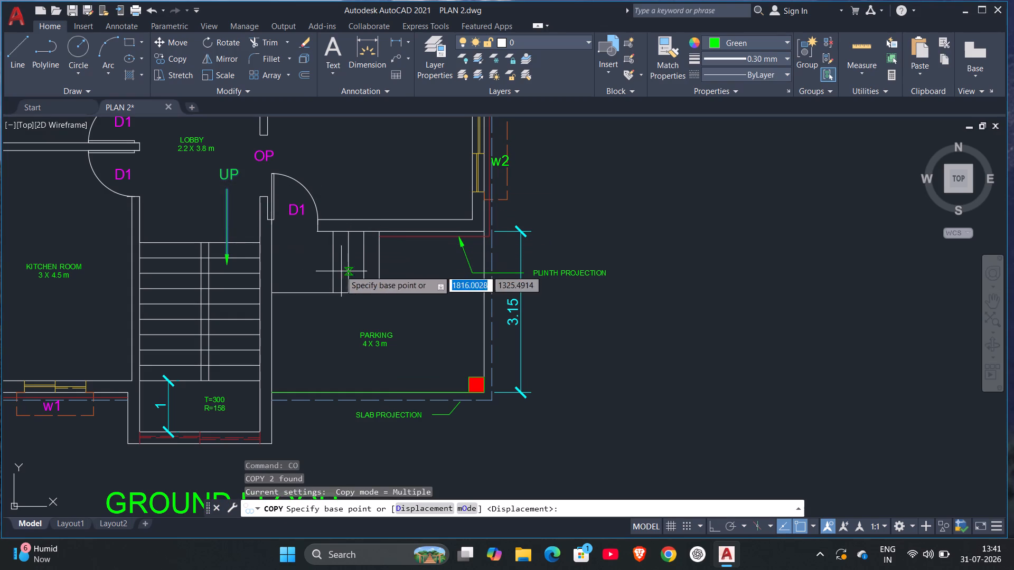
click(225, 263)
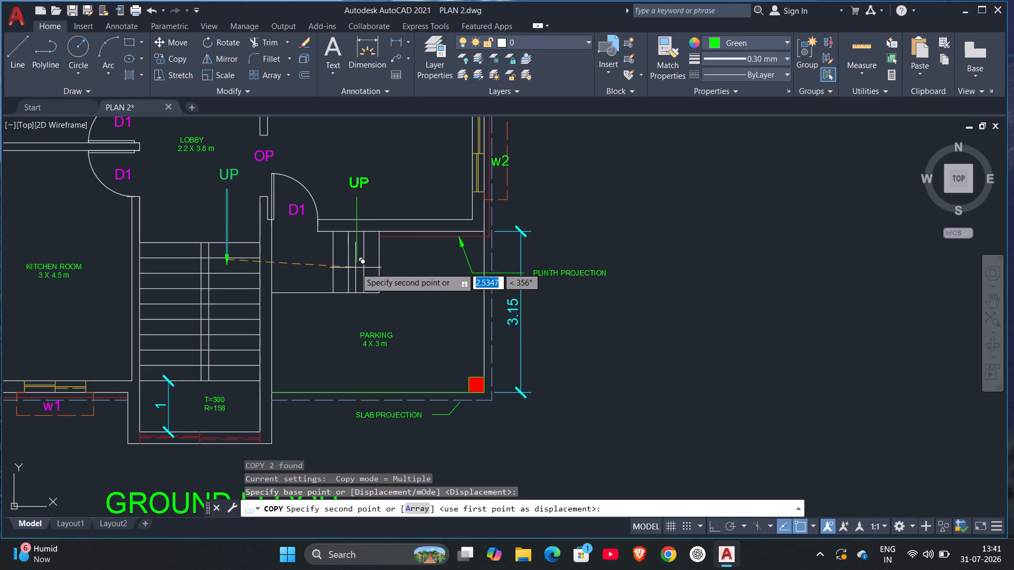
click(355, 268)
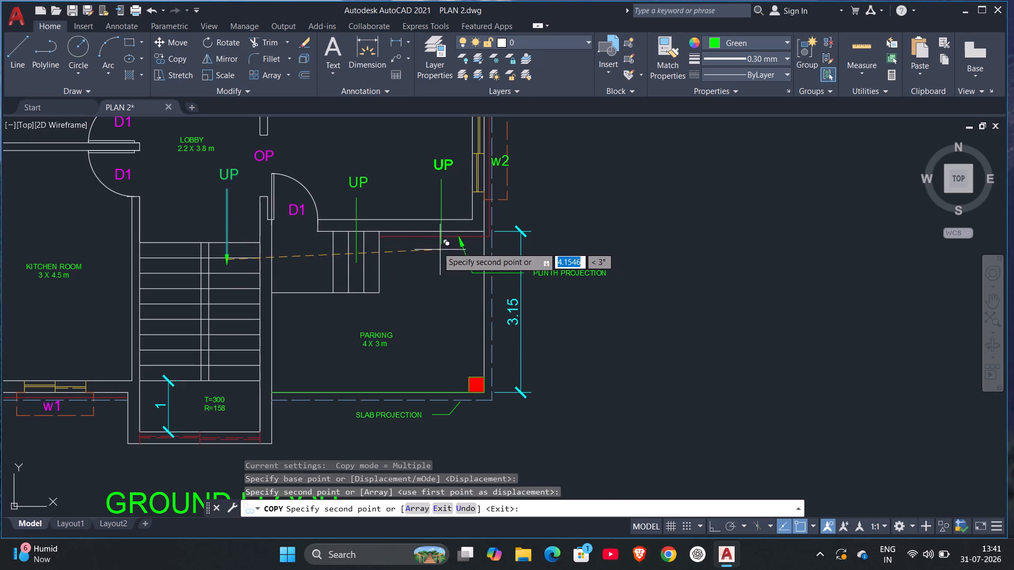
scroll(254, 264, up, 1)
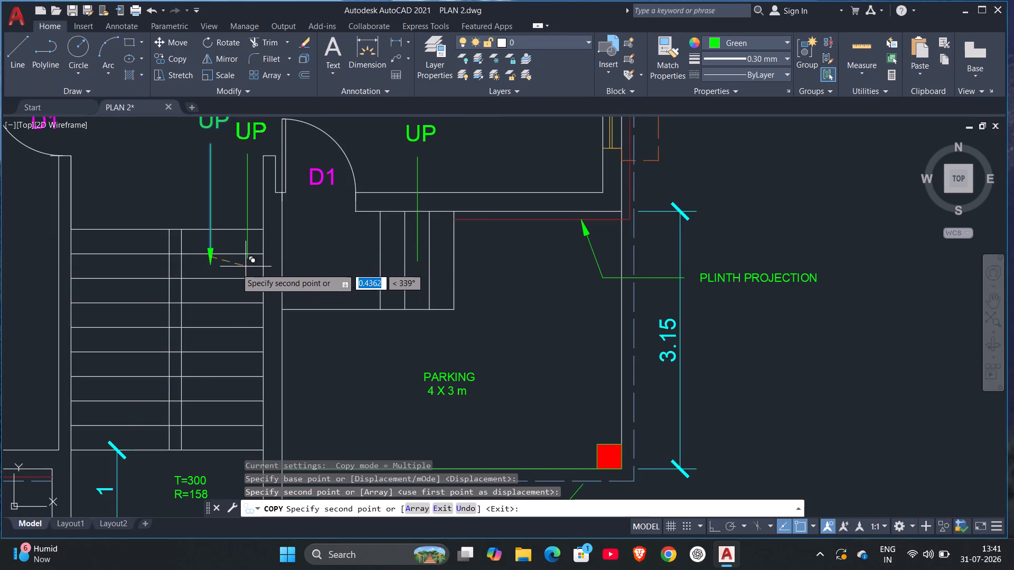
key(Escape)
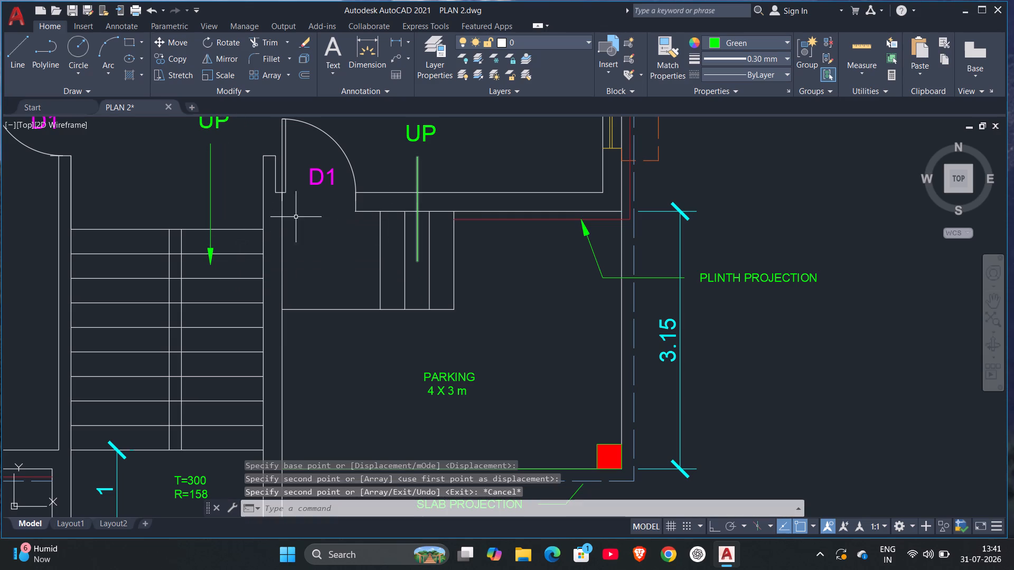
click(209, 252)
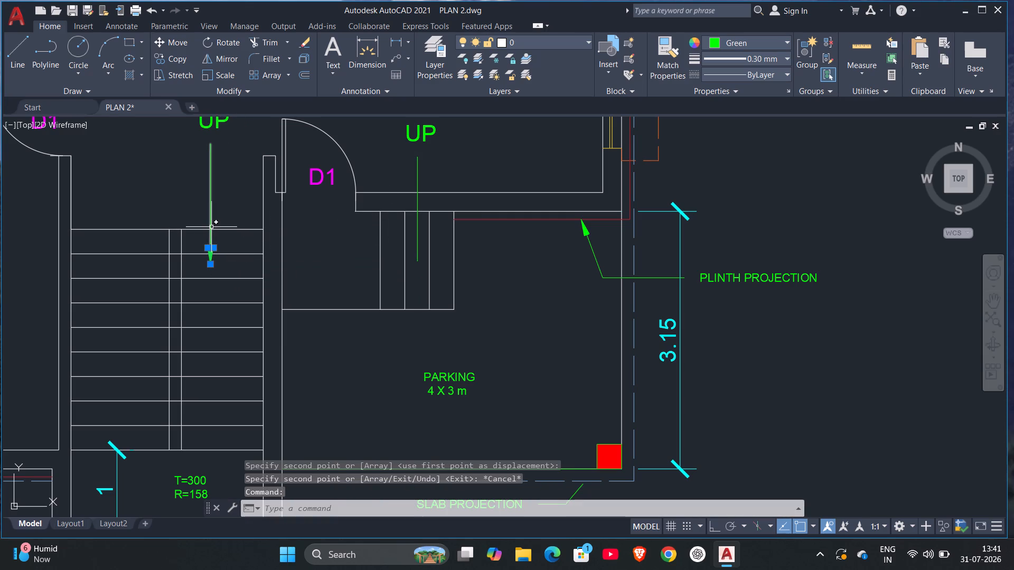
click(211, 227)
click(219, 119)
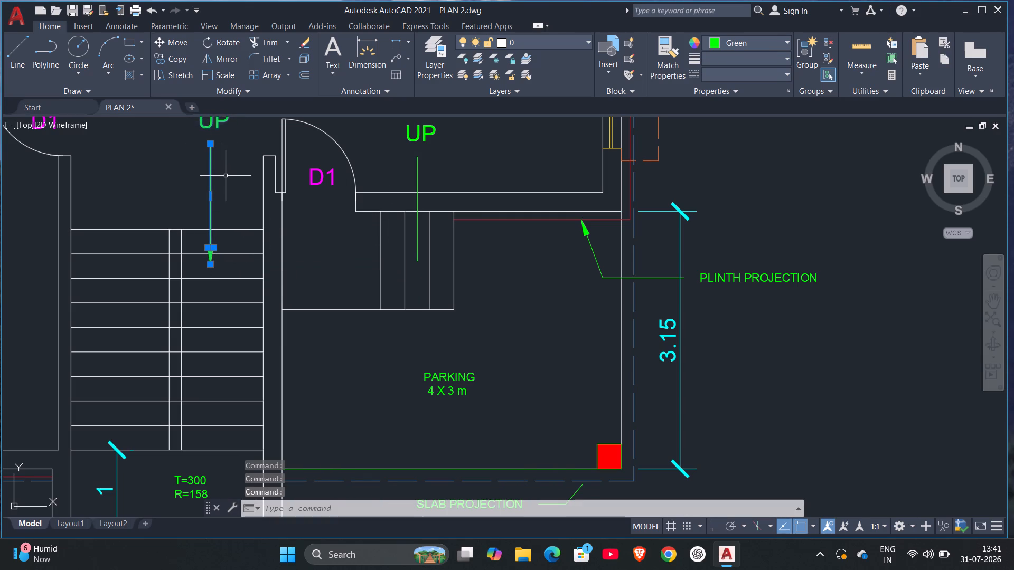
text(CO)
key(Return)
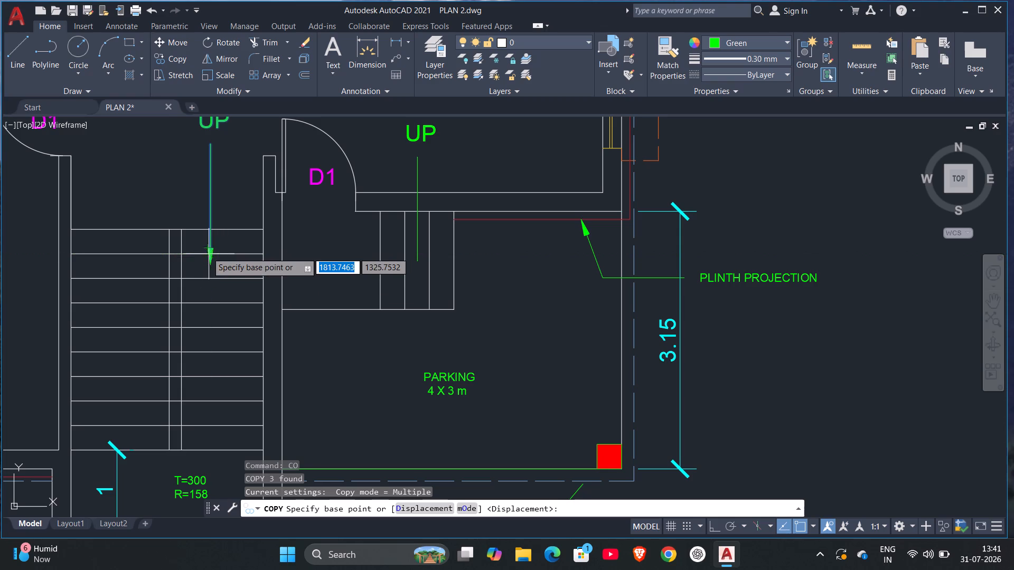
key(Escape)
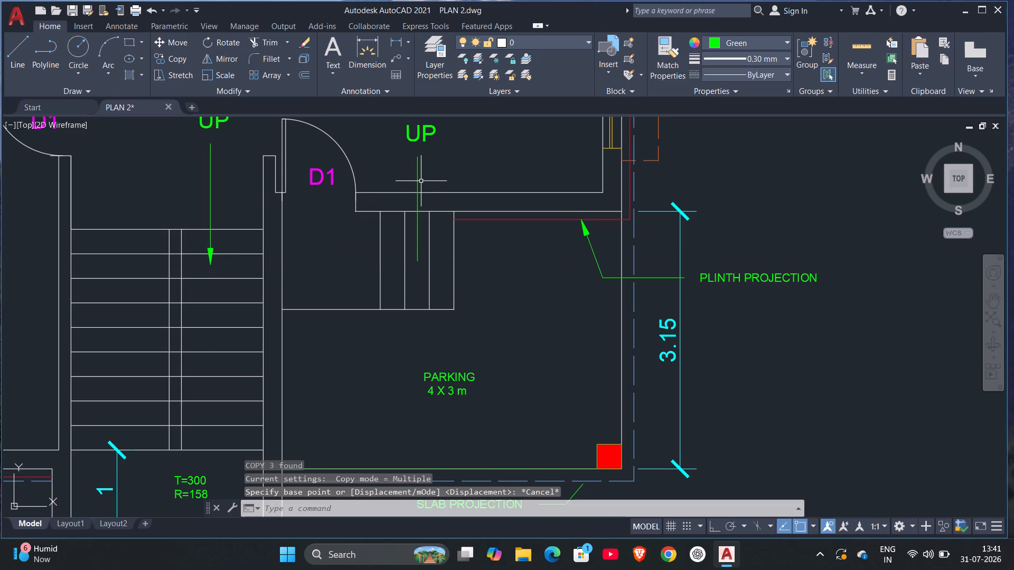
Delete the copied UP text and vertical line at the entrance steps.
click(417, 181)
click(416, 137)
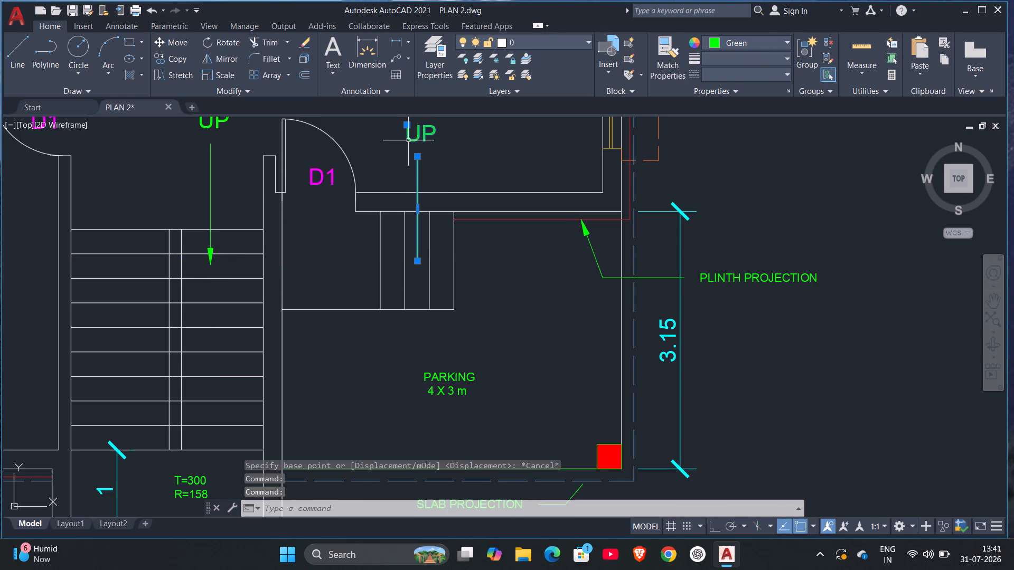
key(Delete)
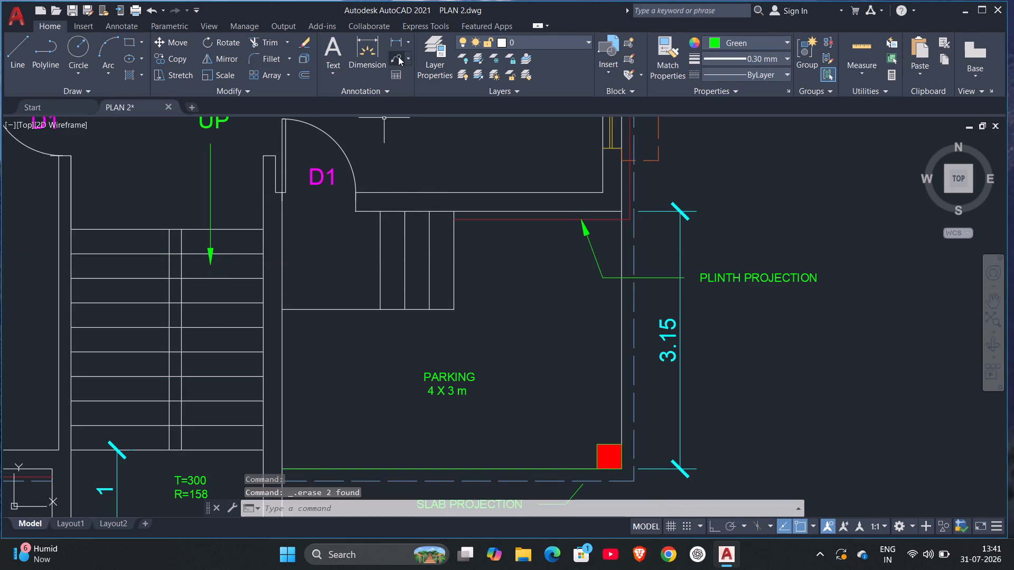
Add a horizontal multileader with the text UP, its arrowhead on the small entrance steps above the parking label.
click(398, 56)
click(417, 261)
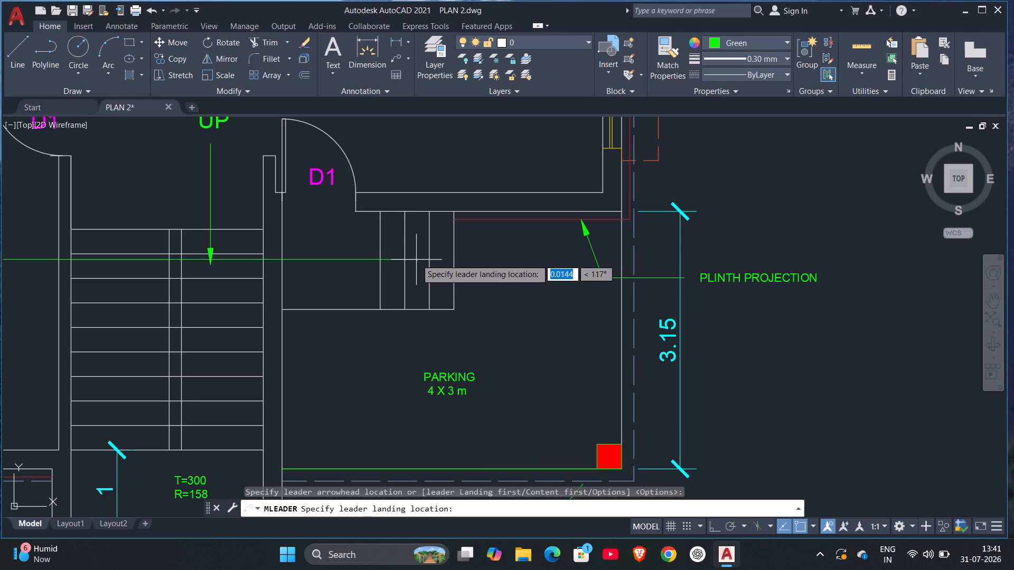
click(488, 260)
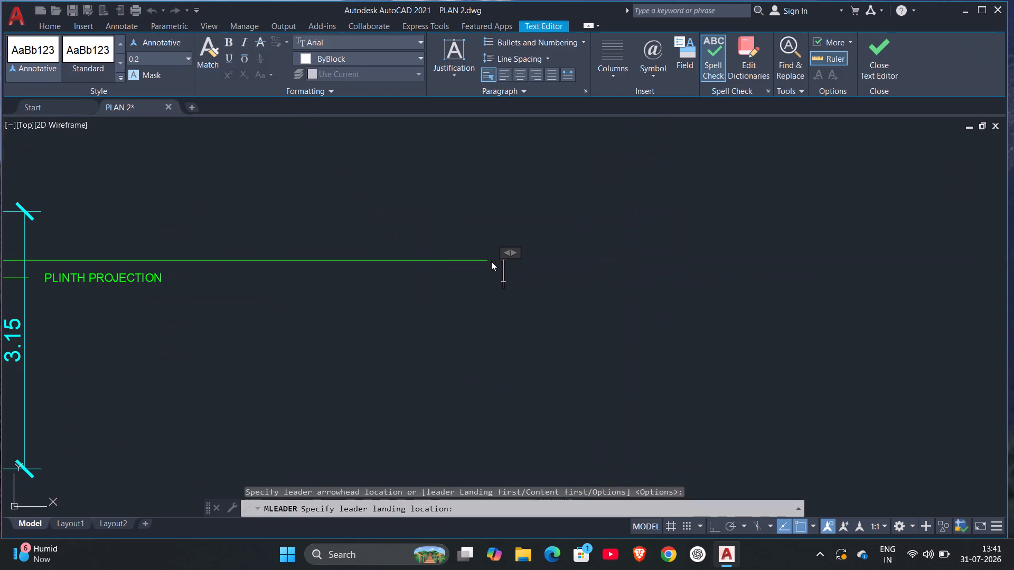
text(UP)
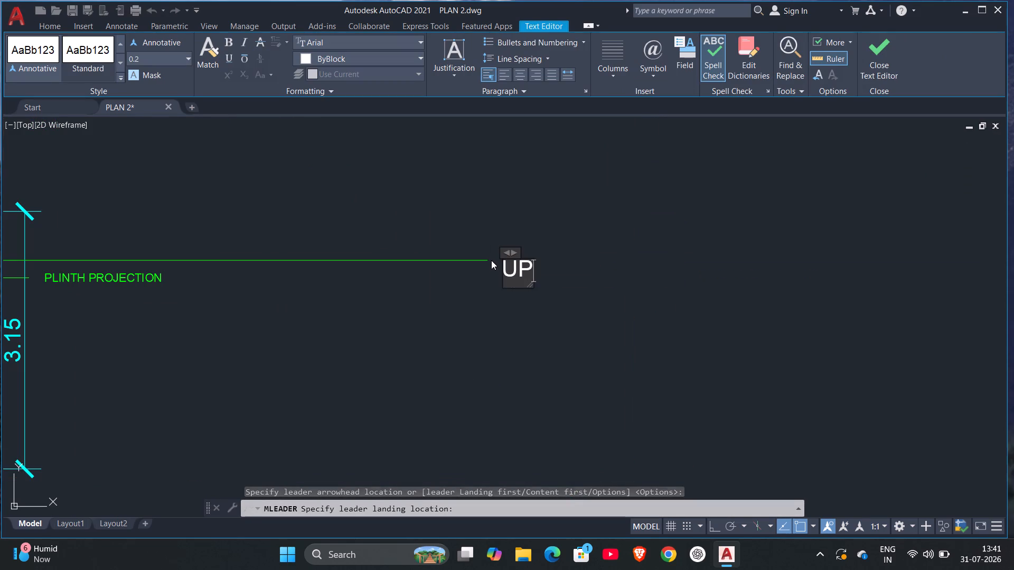
key(Return)
click(531, 216)
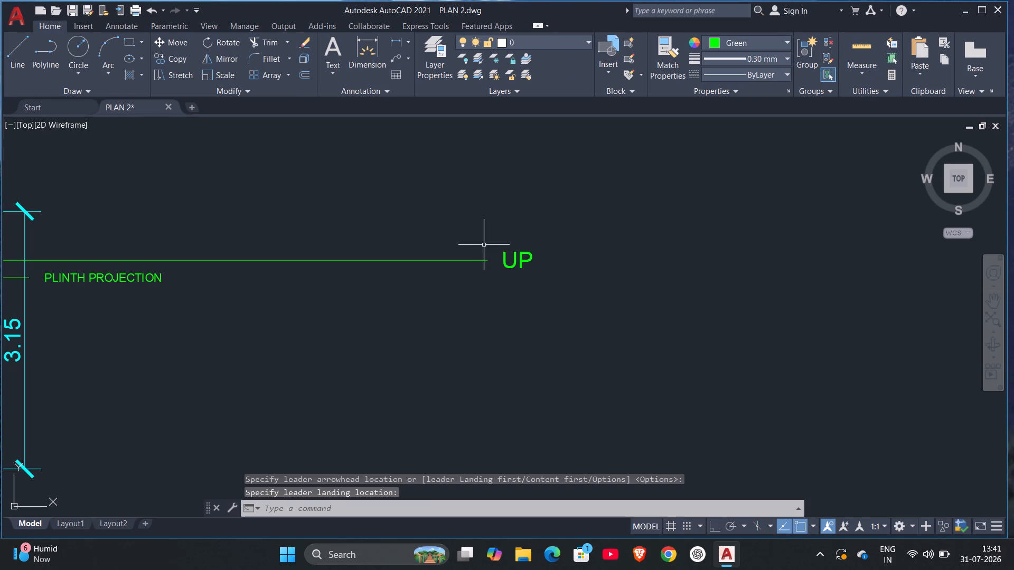
Shorten the entrance steps' UP leader by stretching its landing end back to just outside the steps.
scroll(466, 264, down, 3)
scroll(475, 261, up, 2)
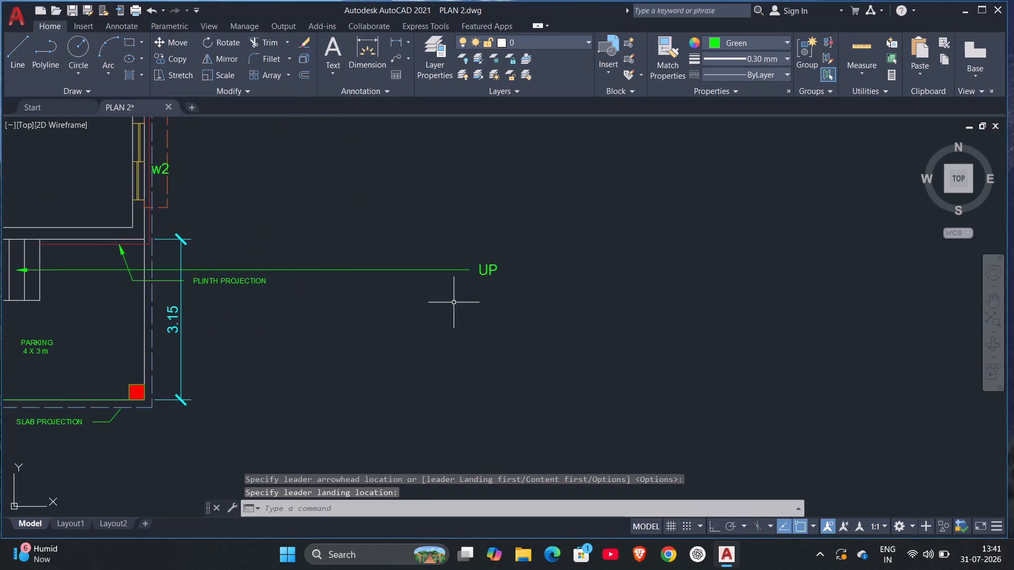
scroll(478, 275, up, 1)
click(462, 264)
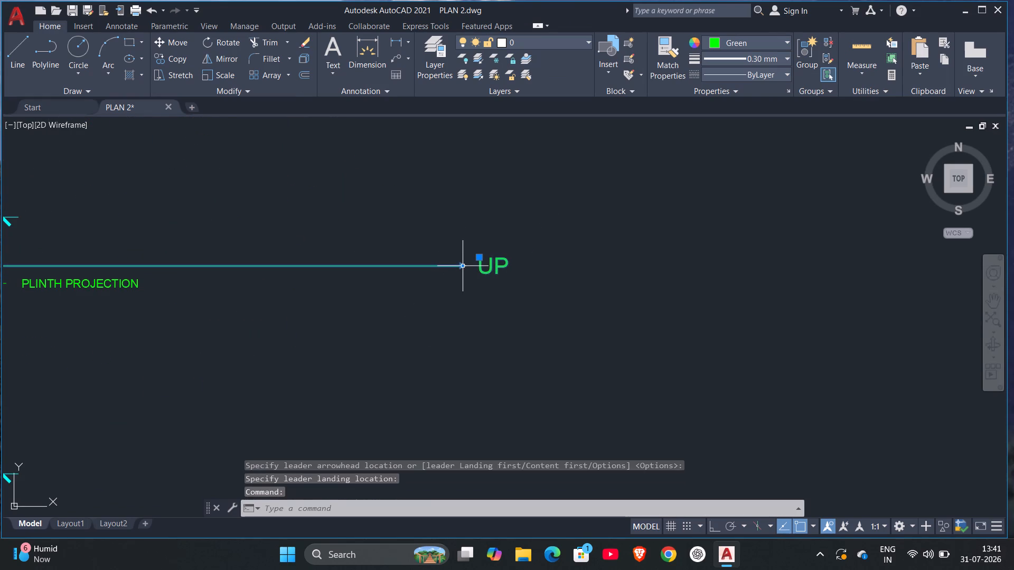
click(462, 268)
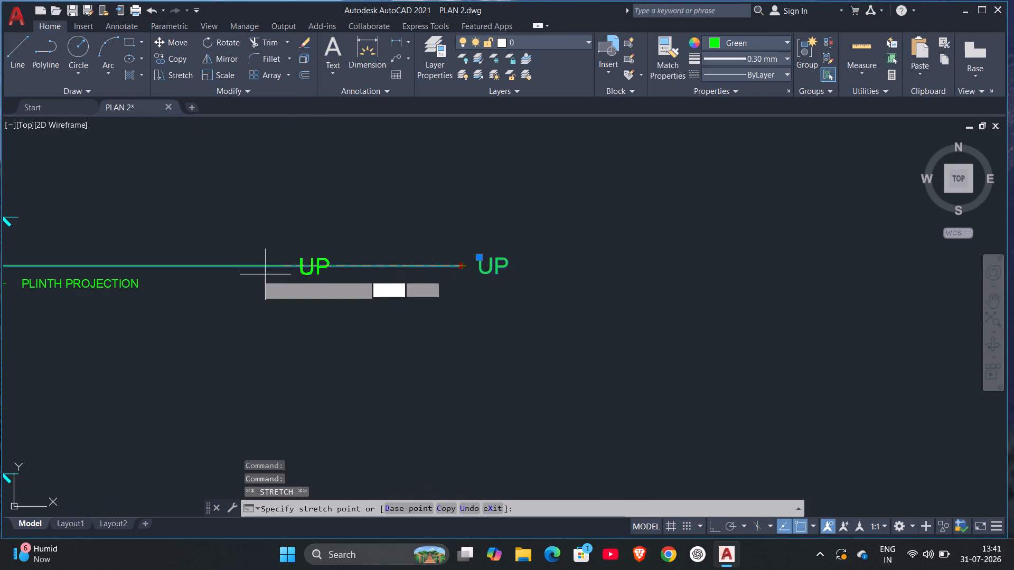
drag(221, 286, 396, 283)
drag(382, 280, 384, 287)
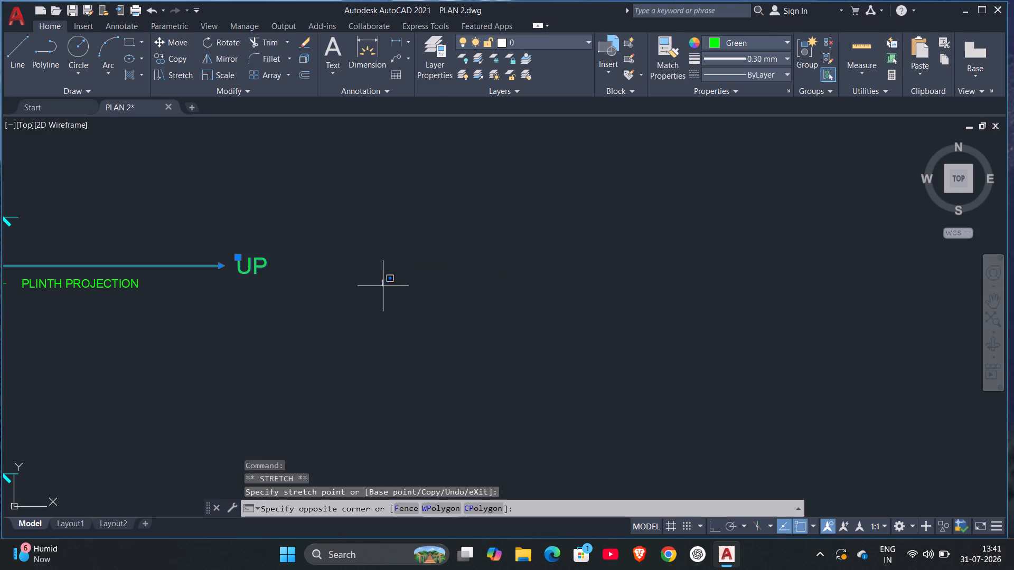
drag(384, 287, 433, 290)
middle_drag(343, 280, 833, 290)
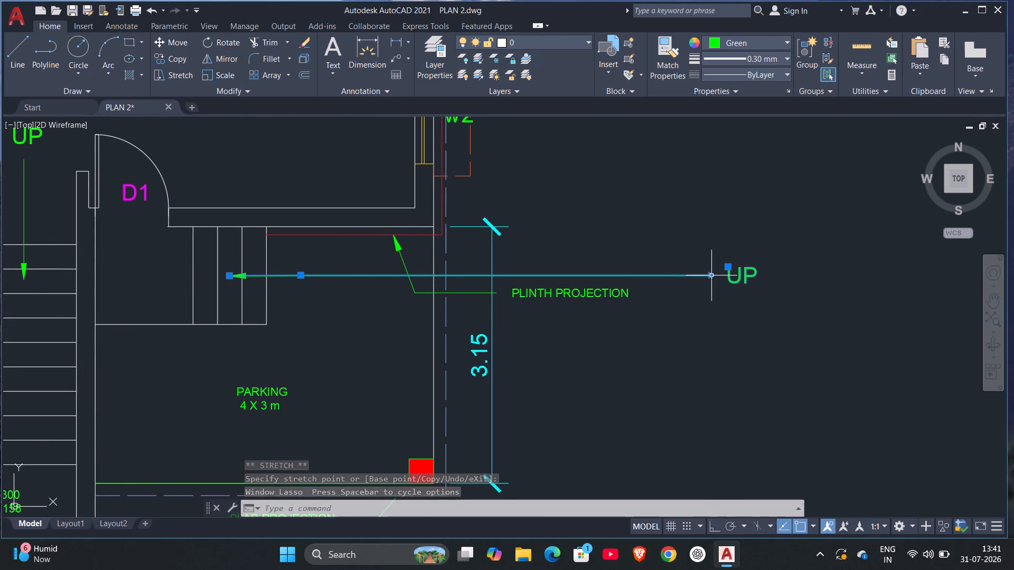
drag(709, 276, 541, 279)
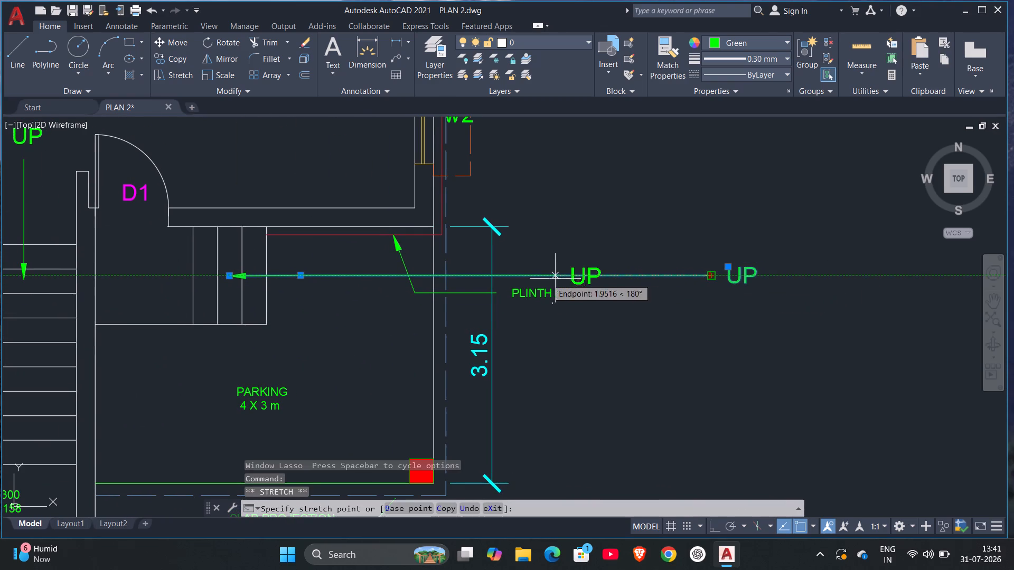
drag(541, 279, 312, 281)
click(312, 280)
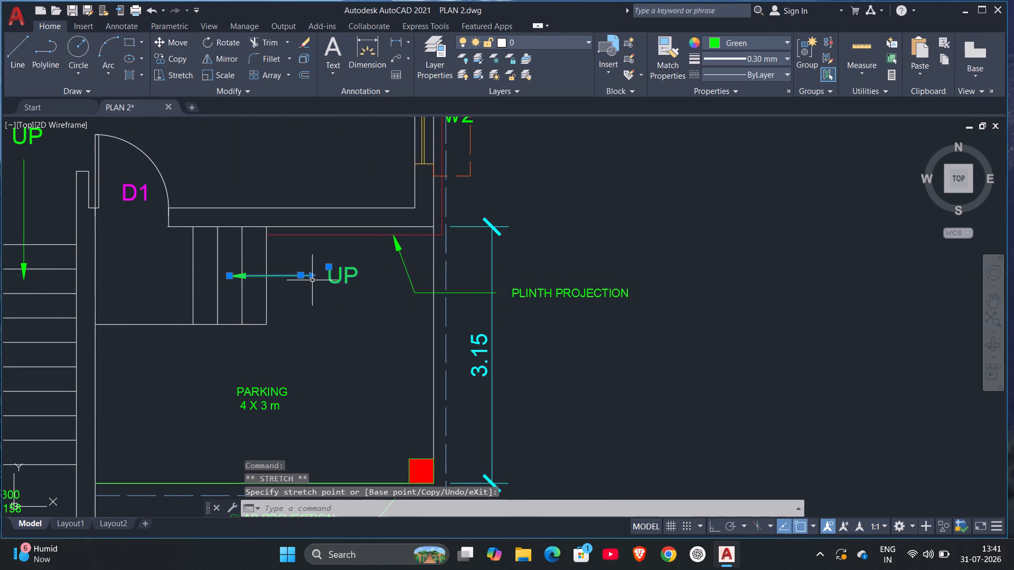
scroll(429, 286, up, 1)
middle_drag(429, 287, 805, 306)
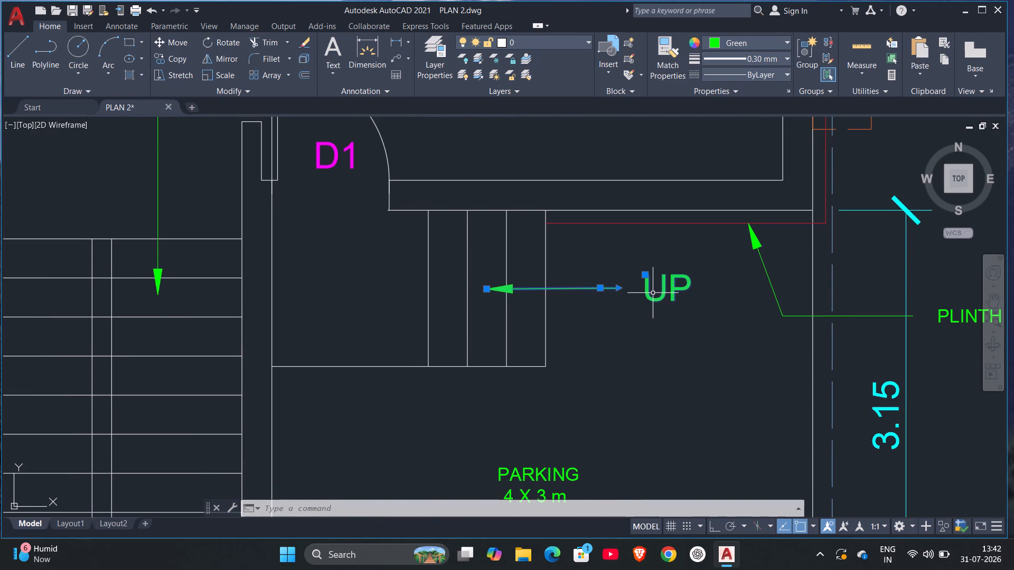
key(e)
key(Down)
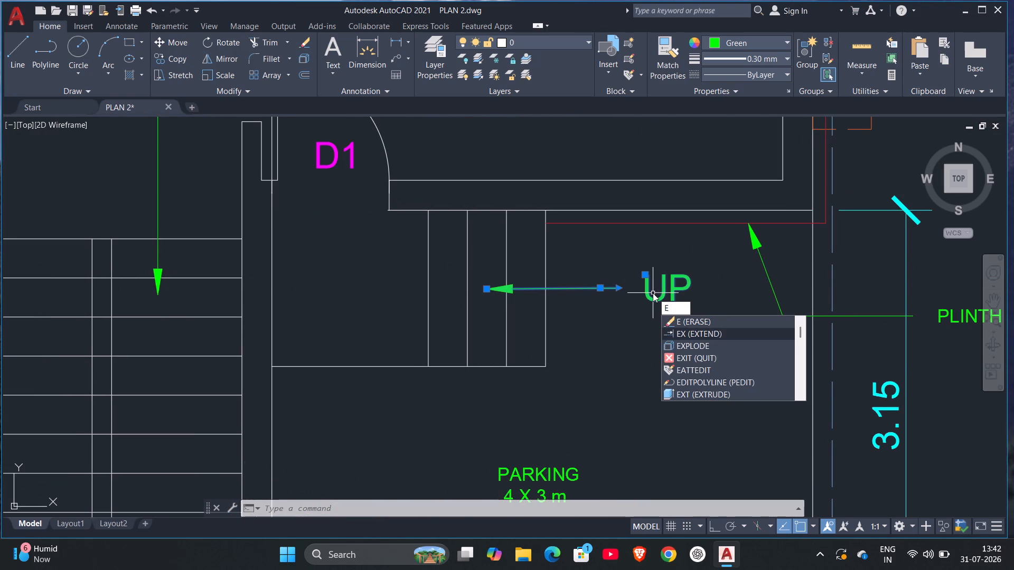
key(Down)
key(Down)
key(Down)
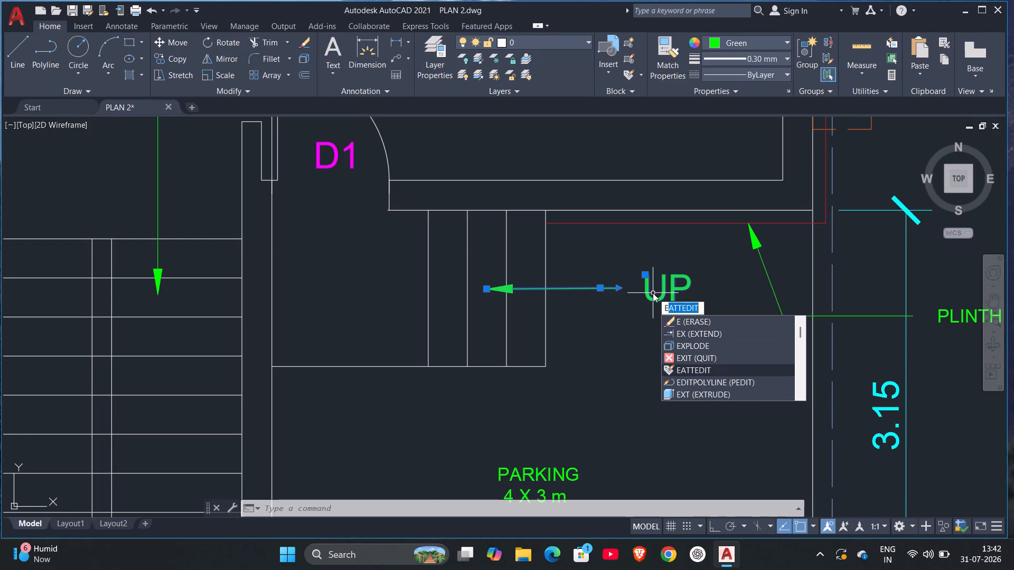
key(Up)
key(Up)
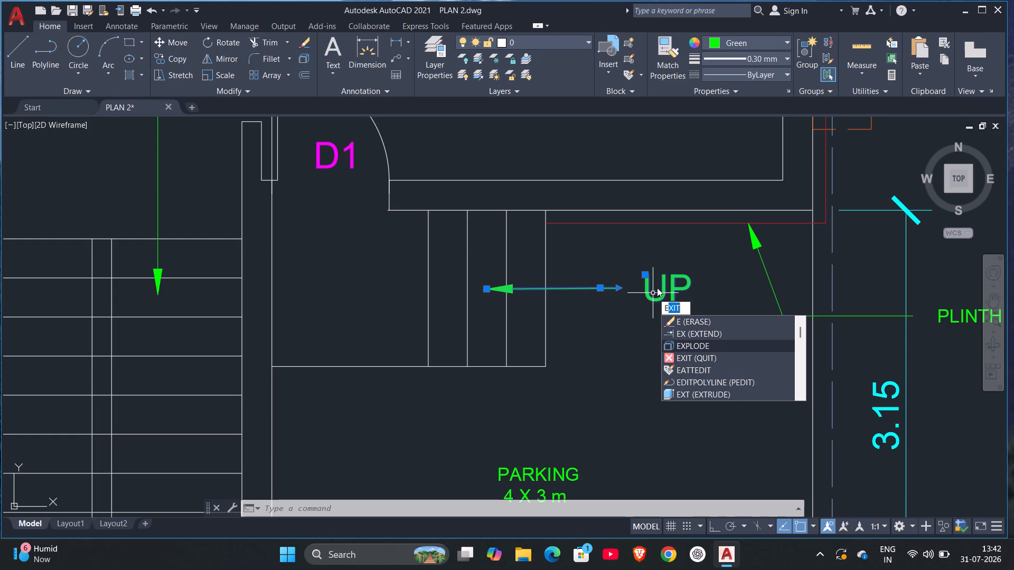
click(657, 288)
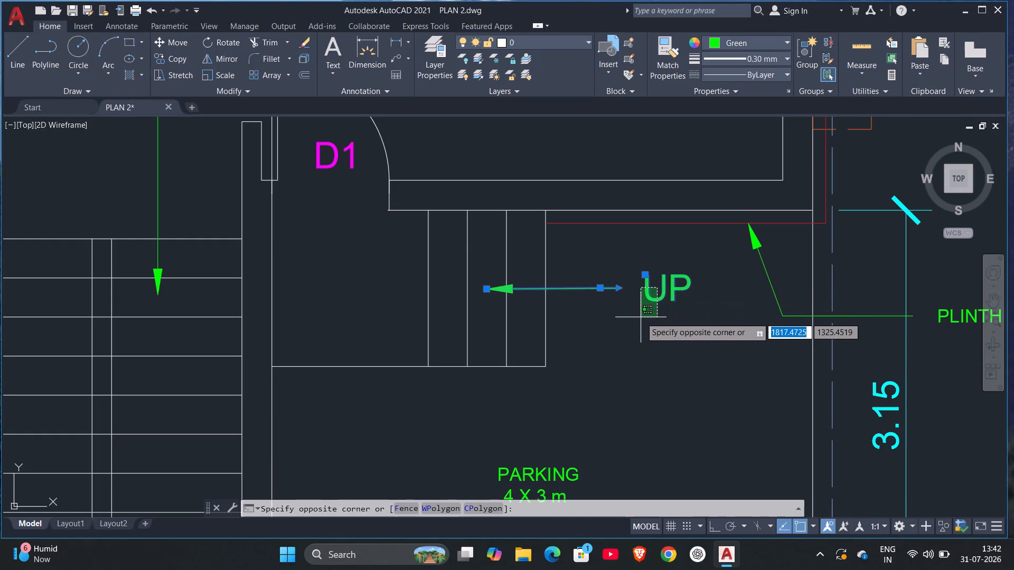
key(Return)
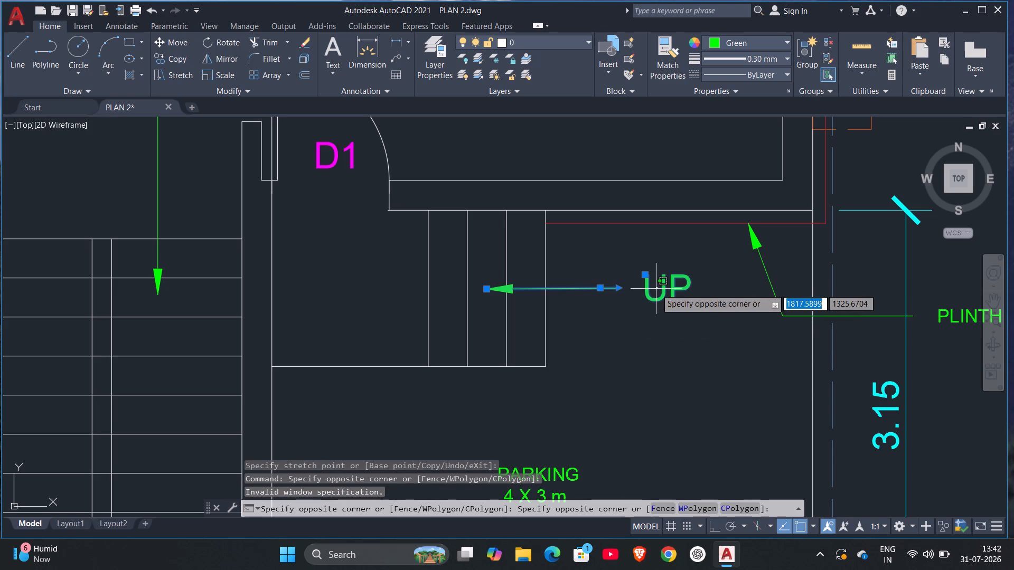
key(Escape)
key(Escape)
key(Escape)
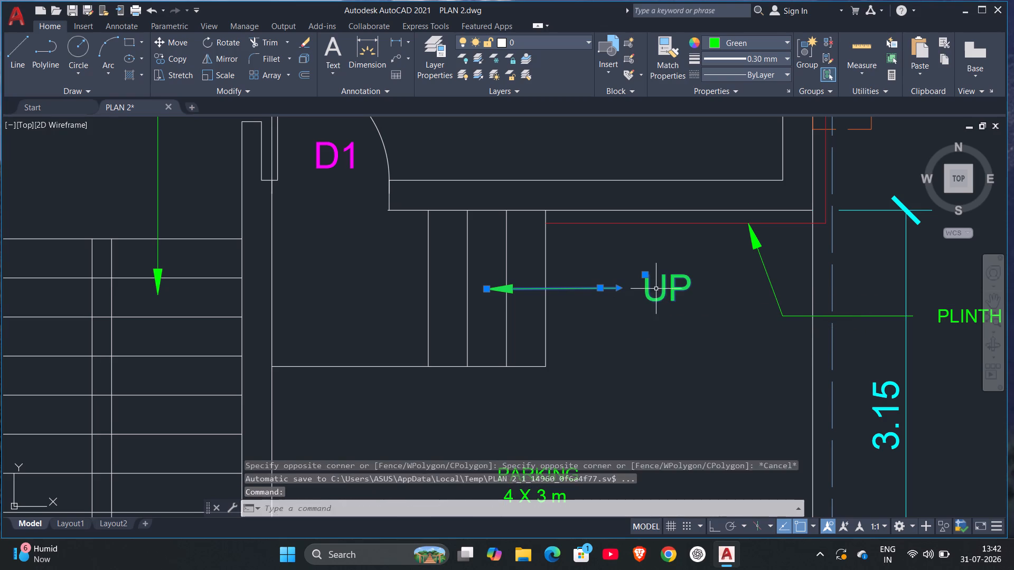
Explode the UP multileader at the entrance steps.
click(613, 289)
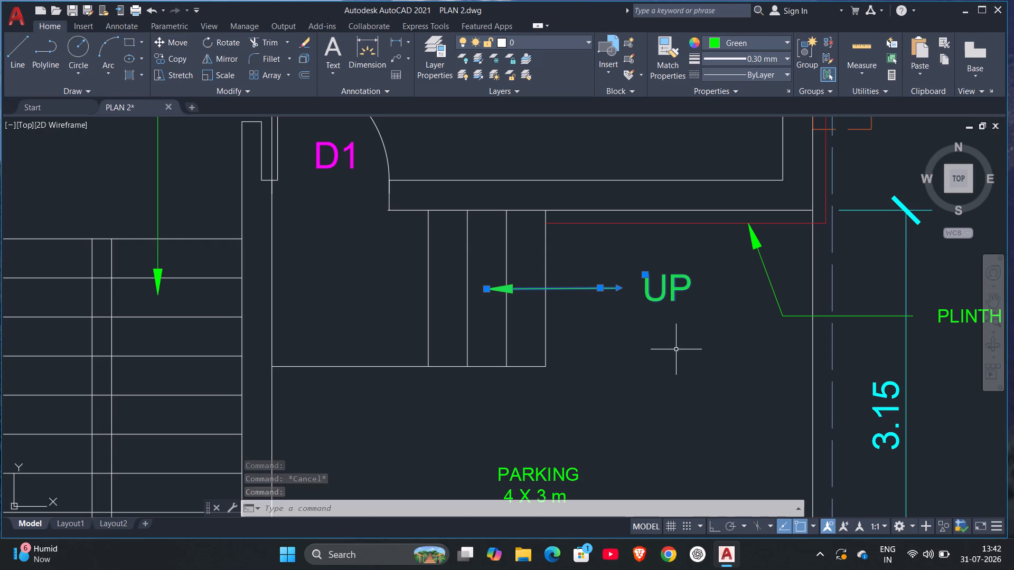
text(EXL)
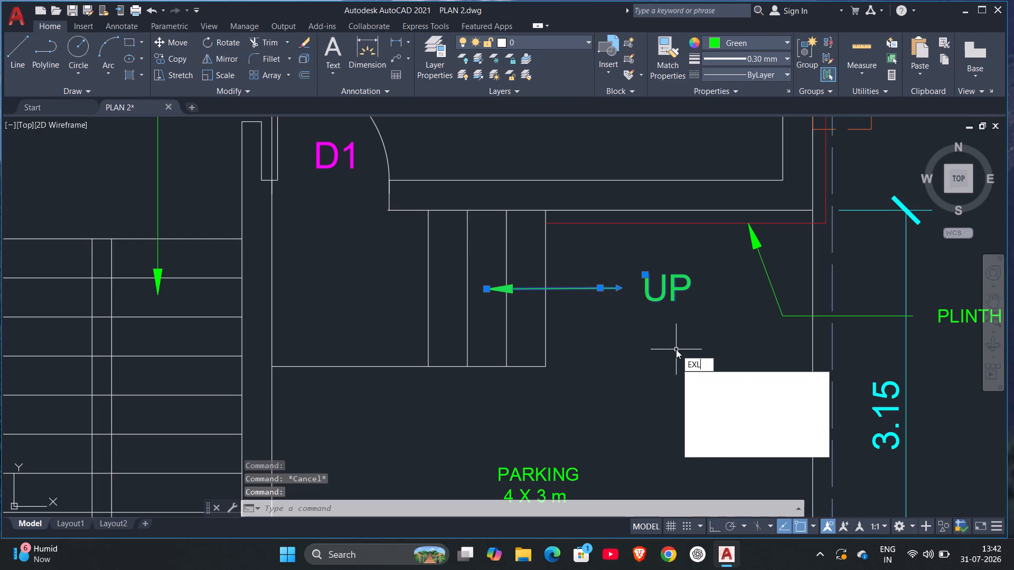
key(BackSpace)
text(PL)
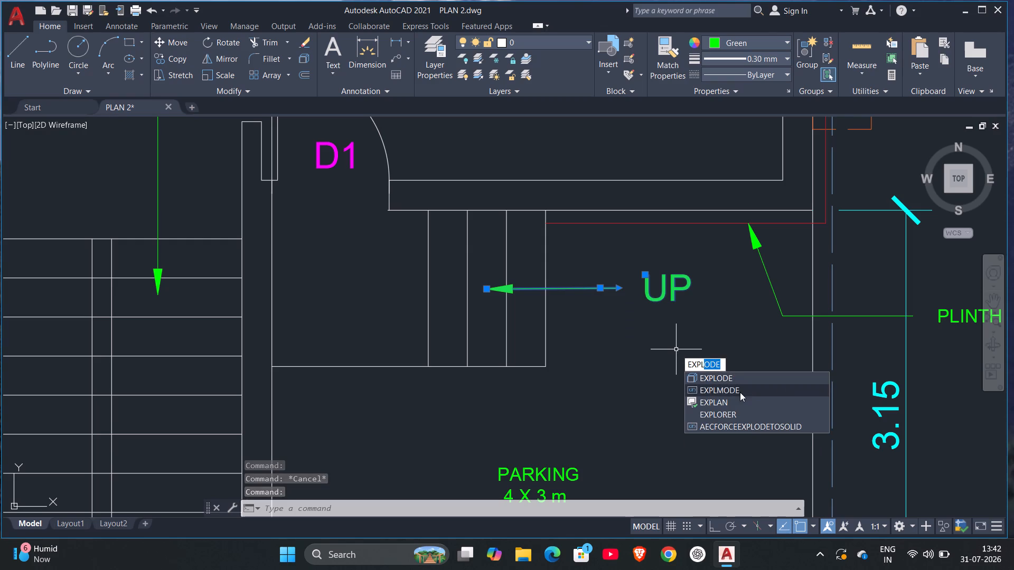
click(734, 375)
Delete the short landing line between the entrance steps' arrow line and the UP text.
click(666, 290)
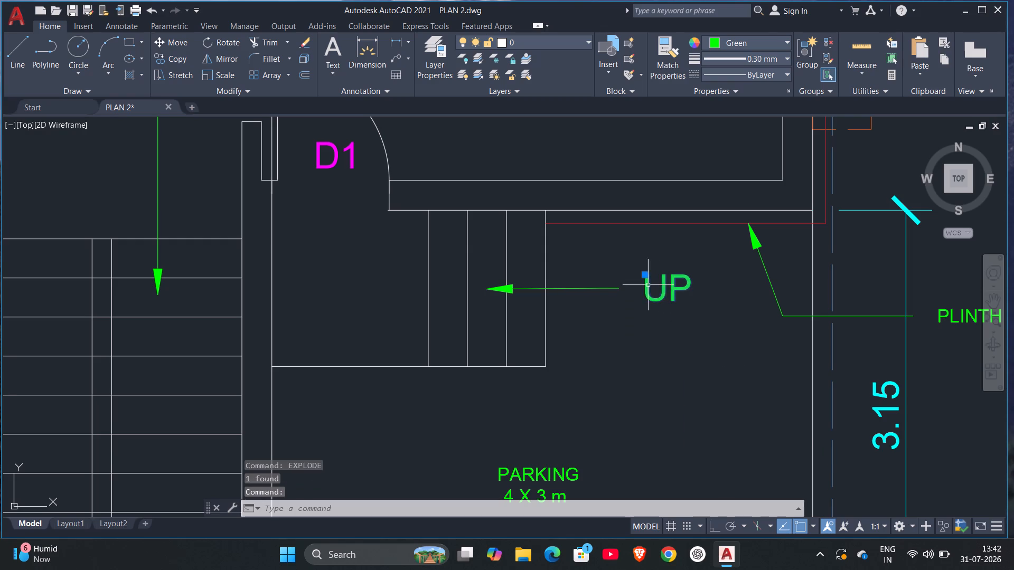
click(611, 288)
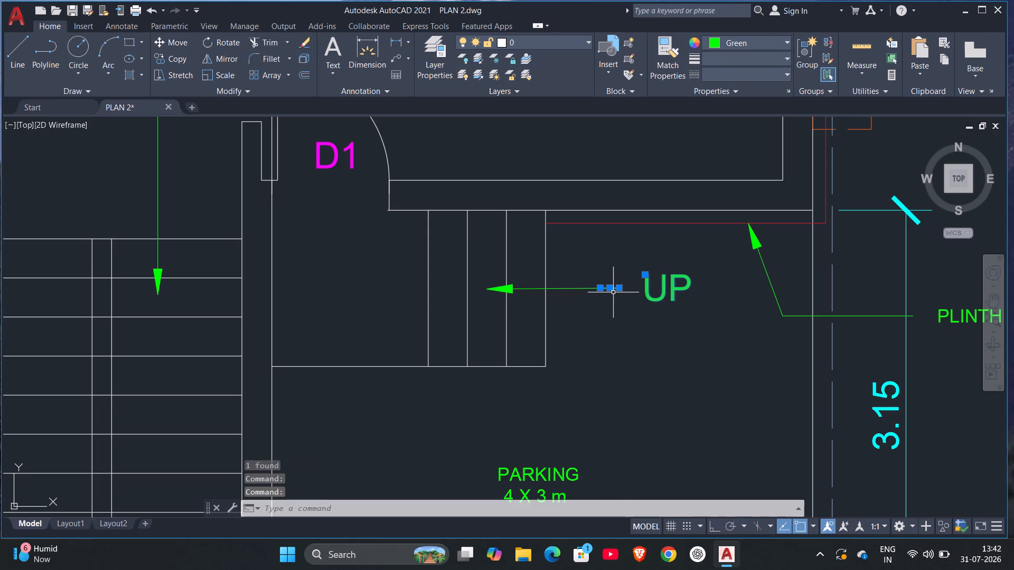
key(Escape)
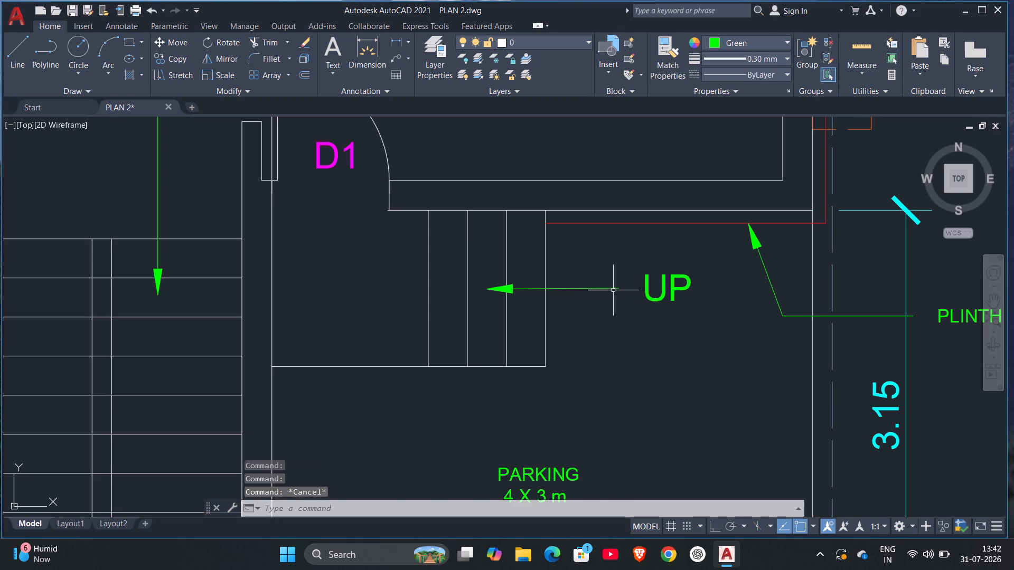
click(613, 290)
click(613, 289)
click(612, 289)
click(612, 286)
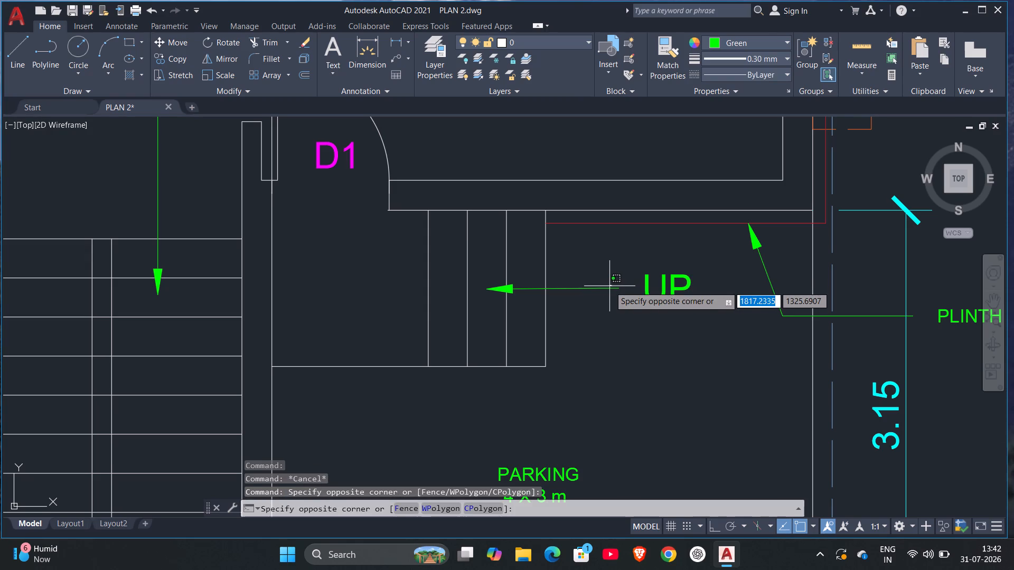
key(Escape)
double_click(610, 290)
key(Escape)
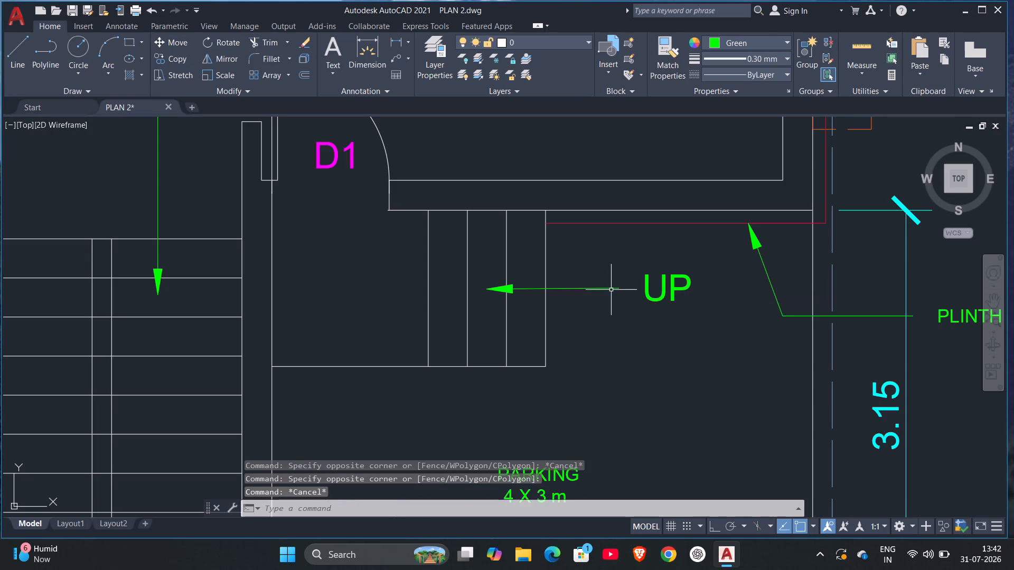
click(611, 288)
key(Delete)
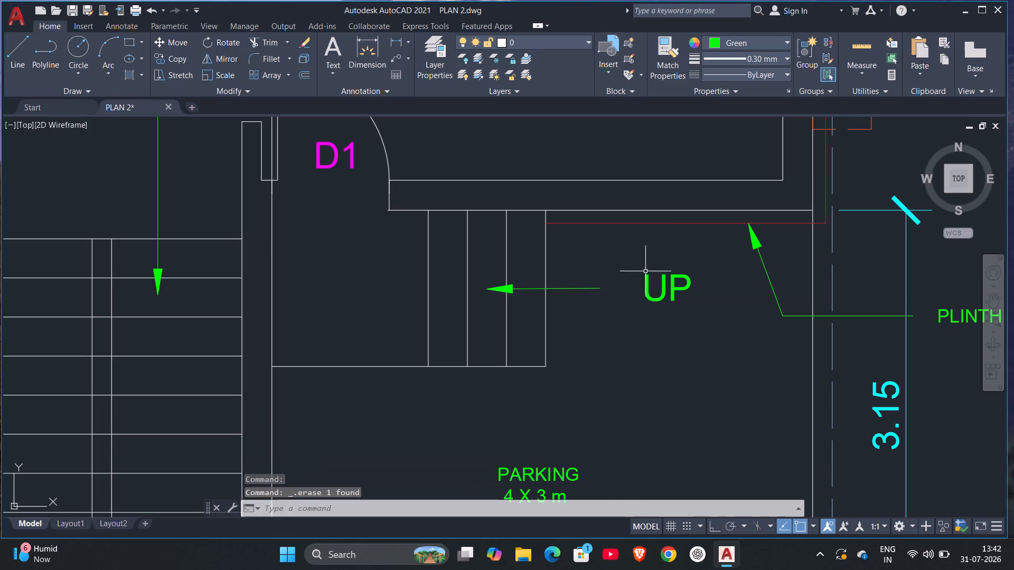
Move the UP text at the entrance steps right up to the tail end of the arrow line.
click(648, 284)
click(647, 276)
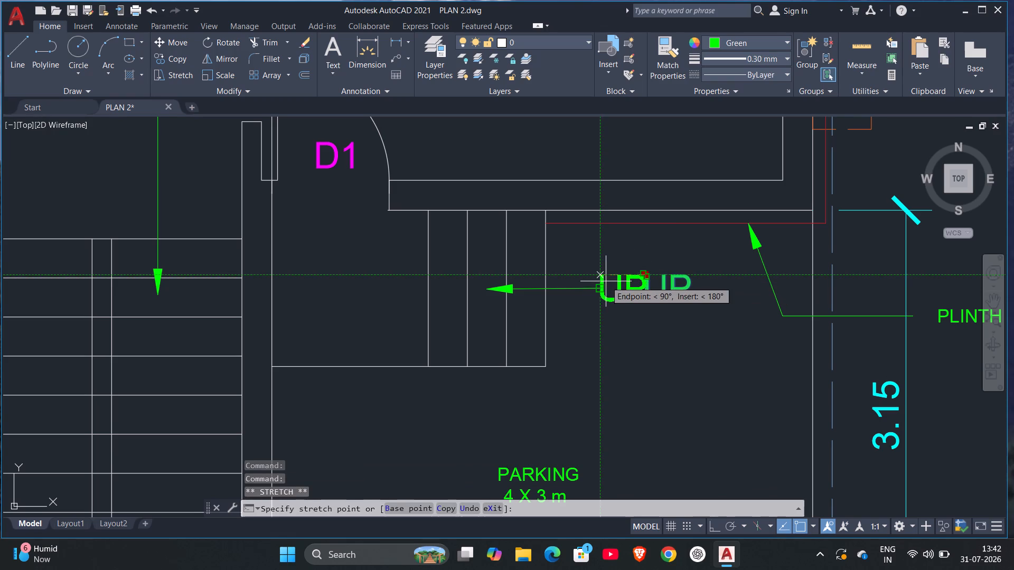
click(607, 280)
key(Escape)
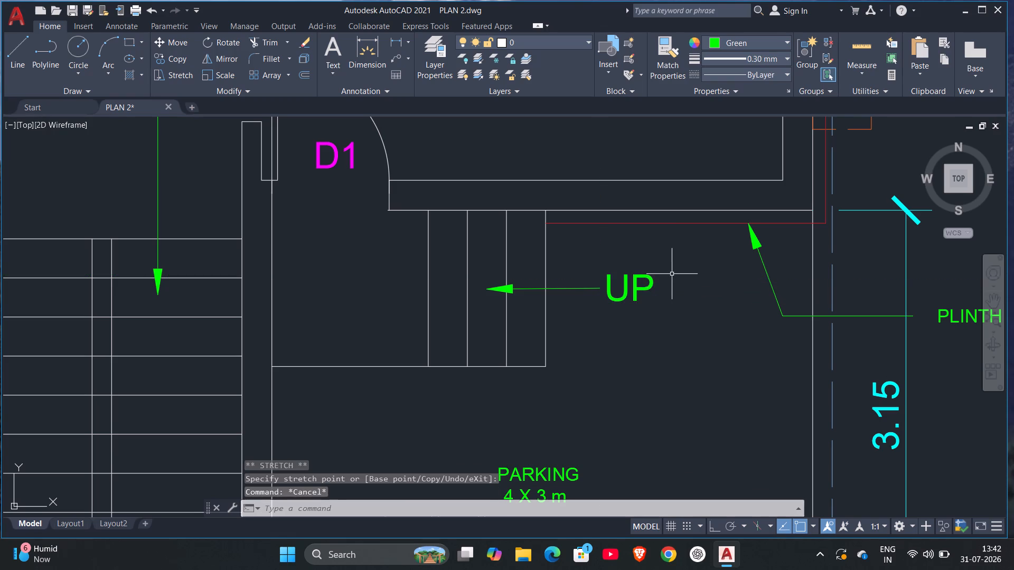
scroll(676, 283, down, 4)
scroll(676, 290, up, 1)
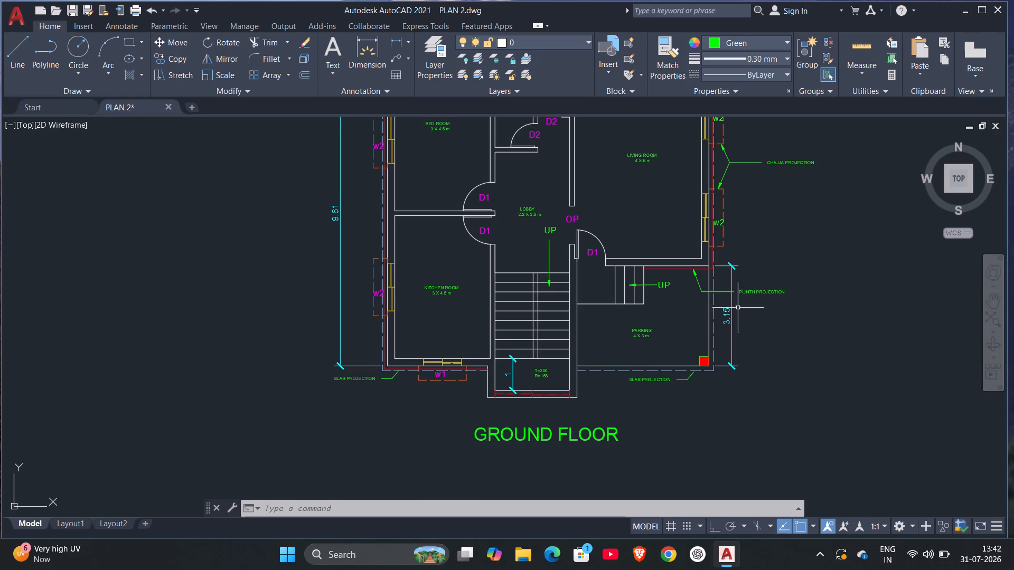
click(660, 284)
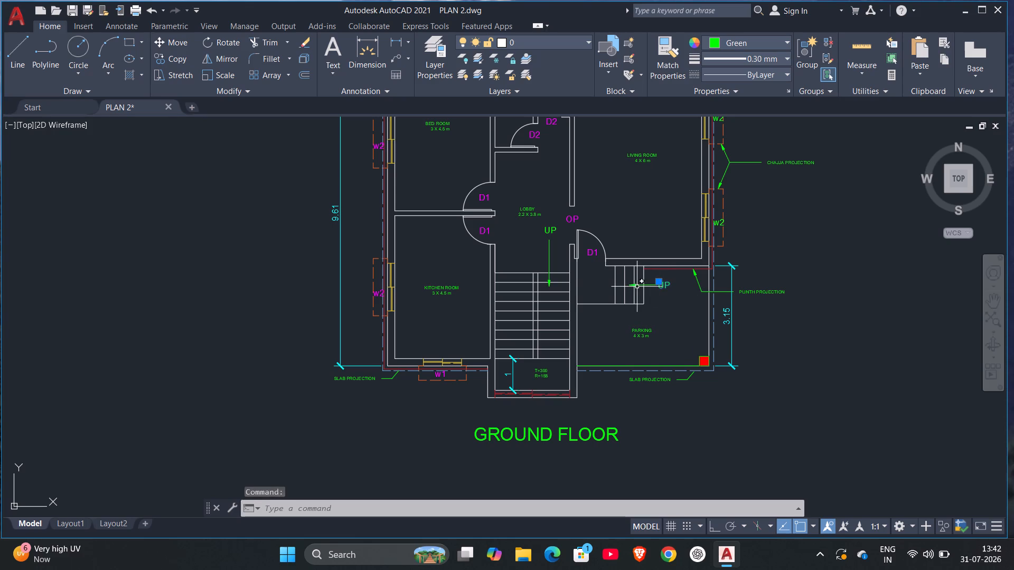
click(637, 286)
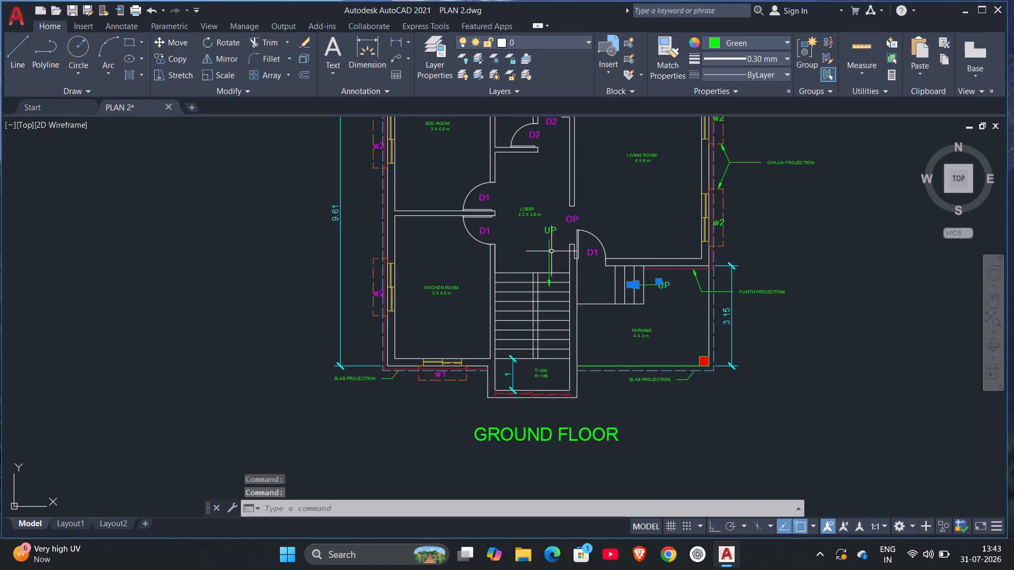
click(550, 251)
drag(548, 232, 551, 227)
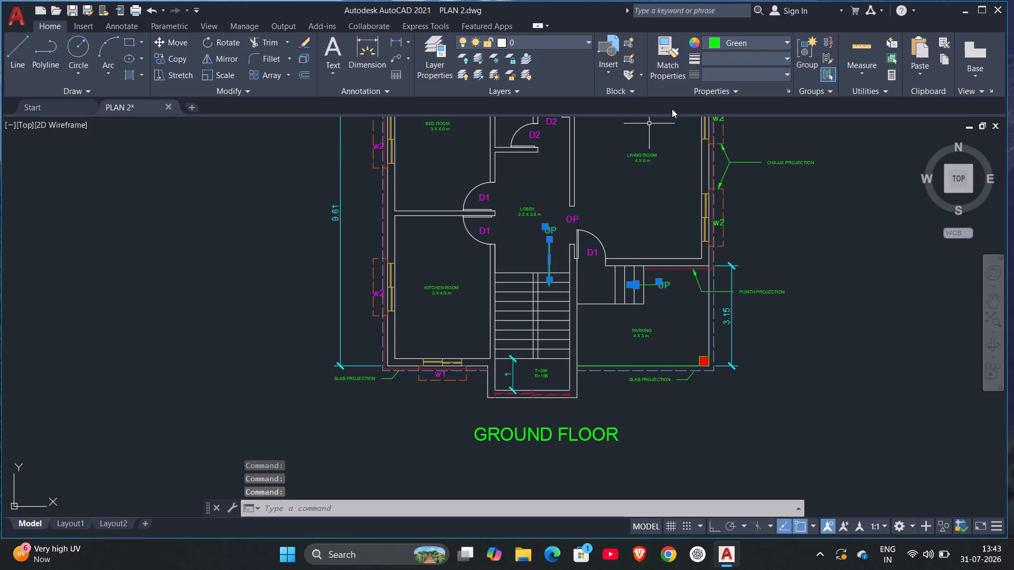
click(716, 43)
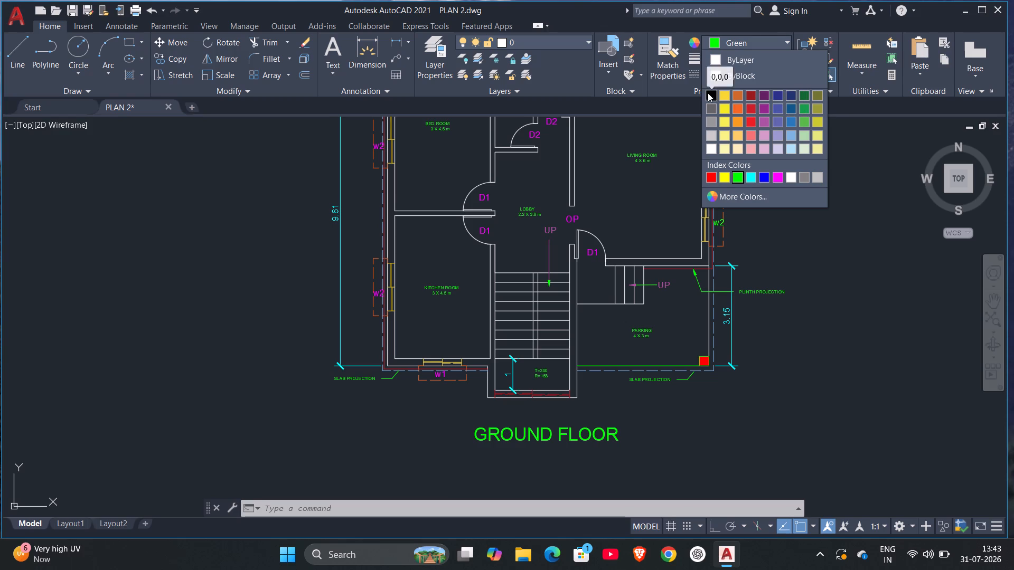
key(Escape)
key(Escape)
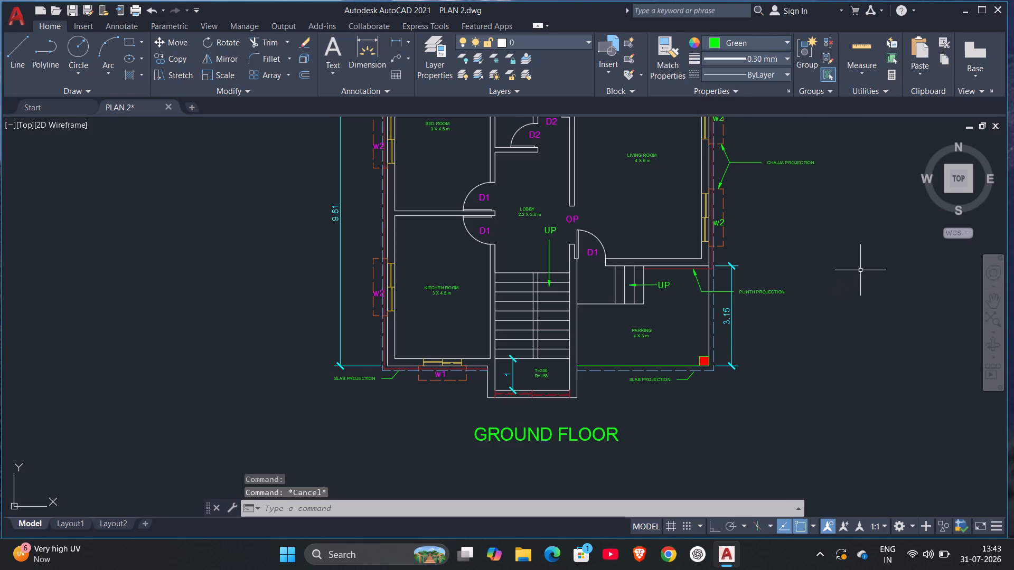
Change the colour of the GROUND FLOOR title text below the plan to white.
scroll(847, 317, down, 1)
scroll(847, 317, up, 1)
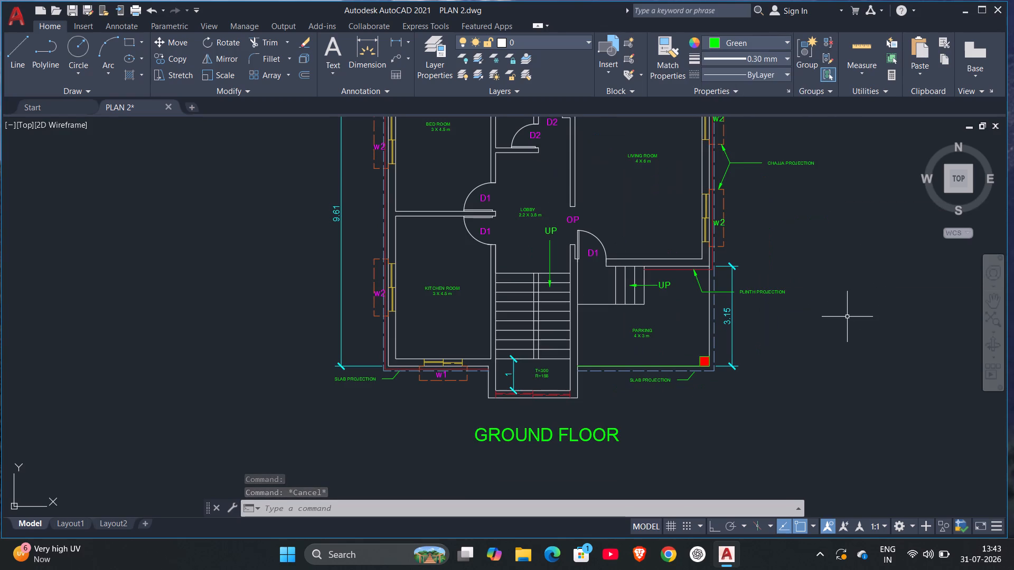
scroll(846, 322, down, 1)
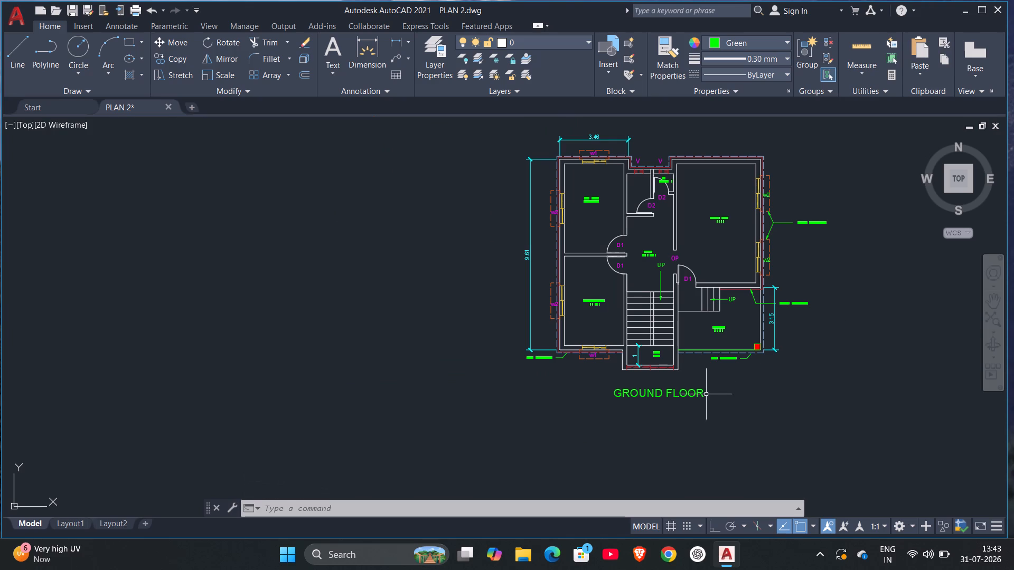
click(700, 392)
click(714, 41)
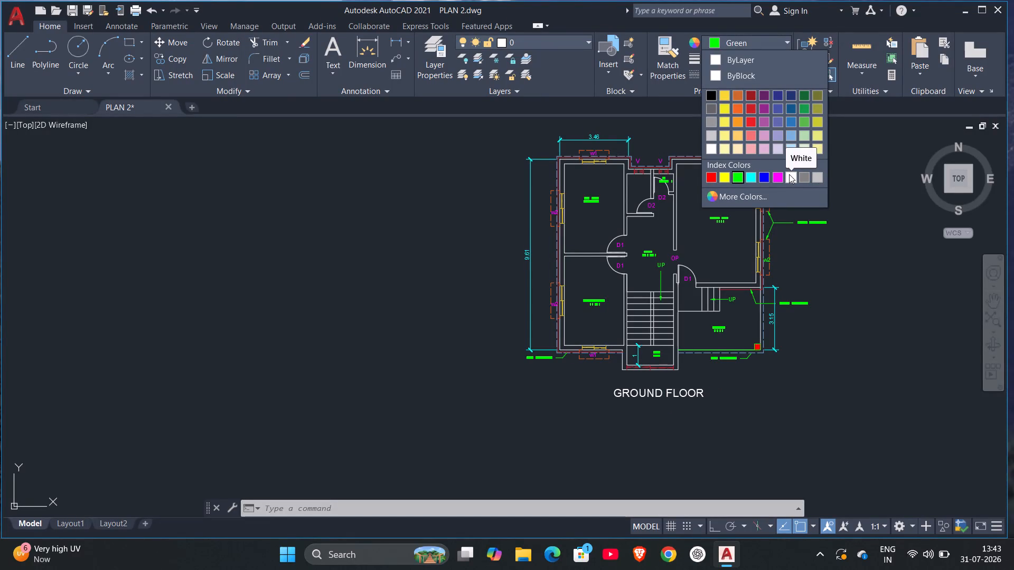
click(789, 174)
key(Escape)
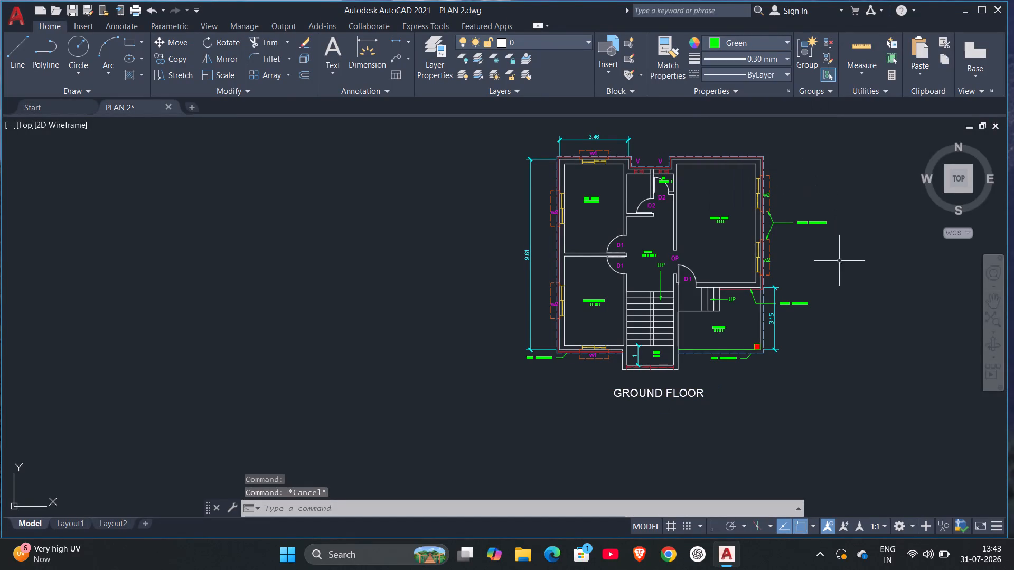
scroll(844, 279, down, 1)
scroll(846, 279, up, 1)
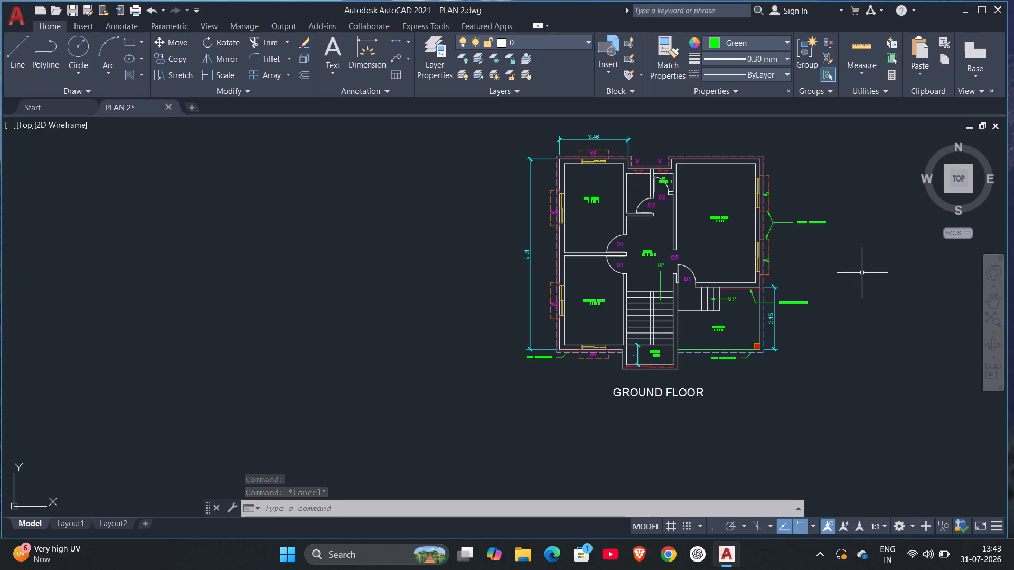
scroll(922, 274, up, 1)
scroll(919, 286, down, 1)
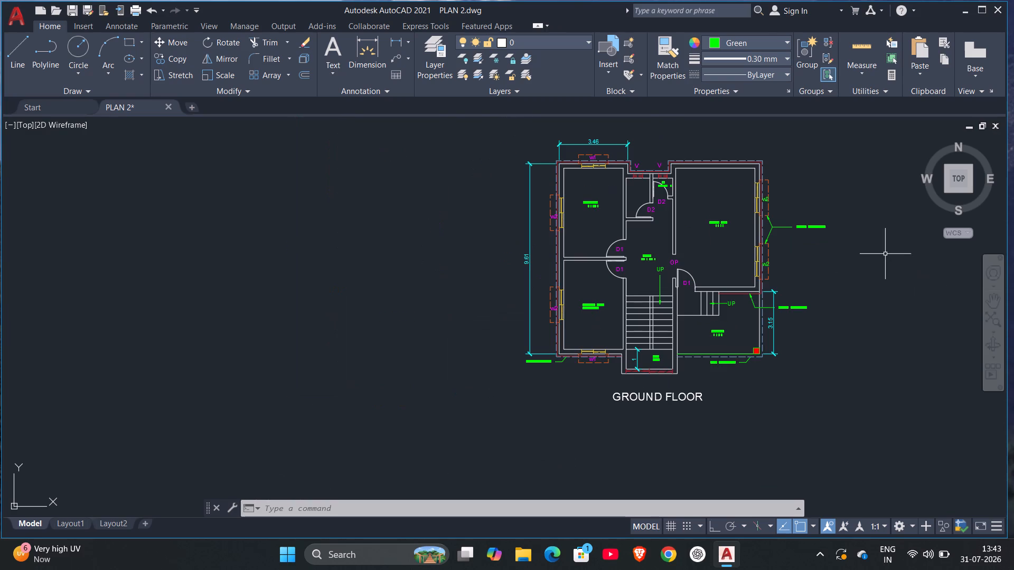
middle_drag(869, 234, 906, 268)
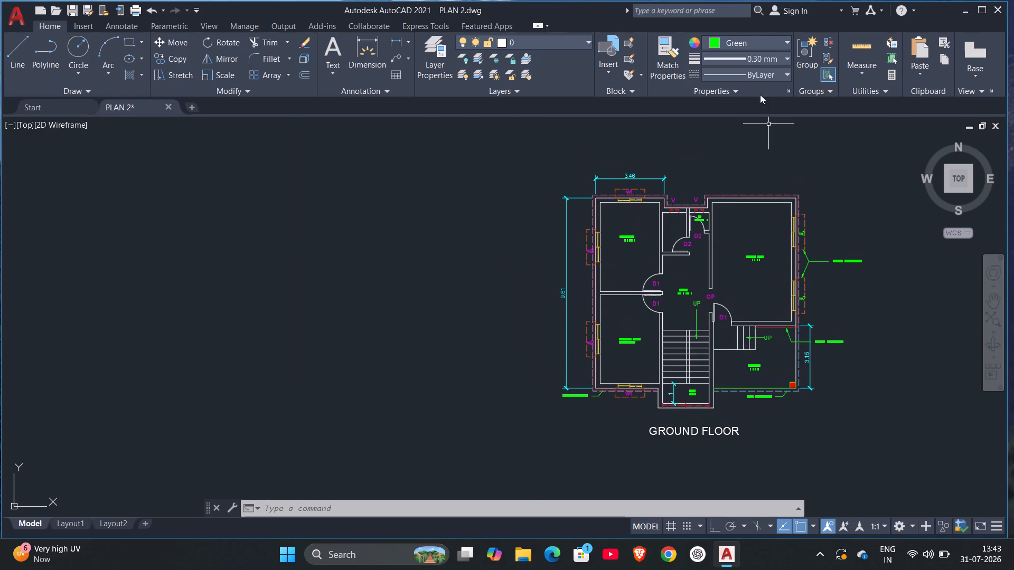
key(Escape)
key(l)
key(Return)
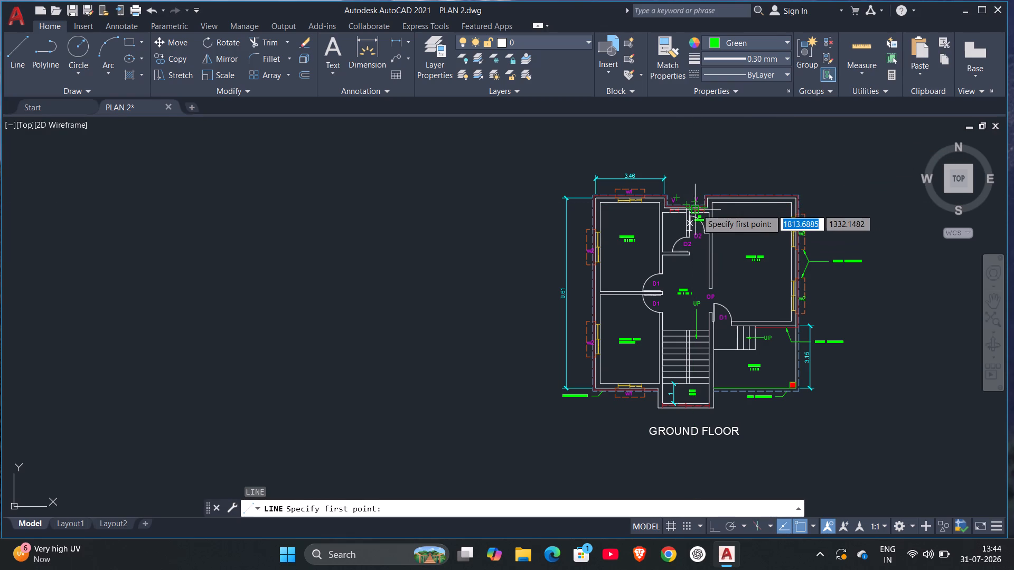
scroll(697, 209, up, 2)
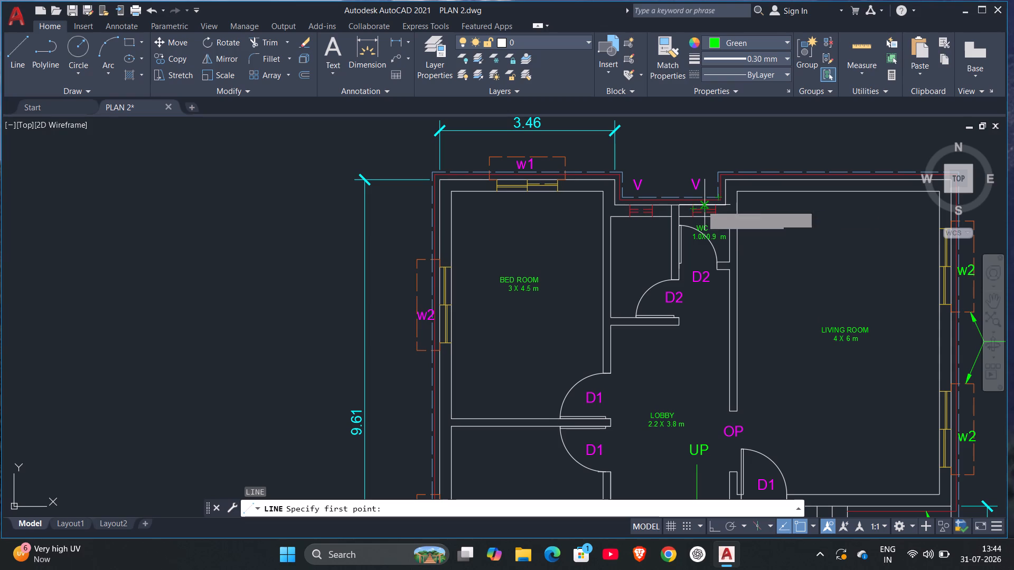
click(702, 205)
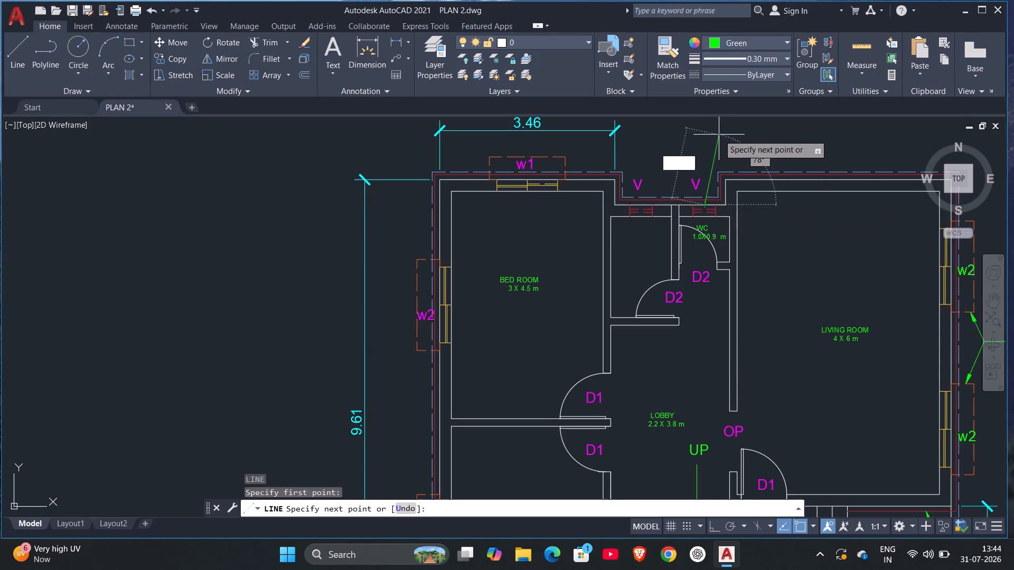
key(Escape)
With Ortho on, draw a vertical line about 12.18 long from above the WC ventilator, through the stair, to just below the plan.
scroll(708, 177, down, 2)
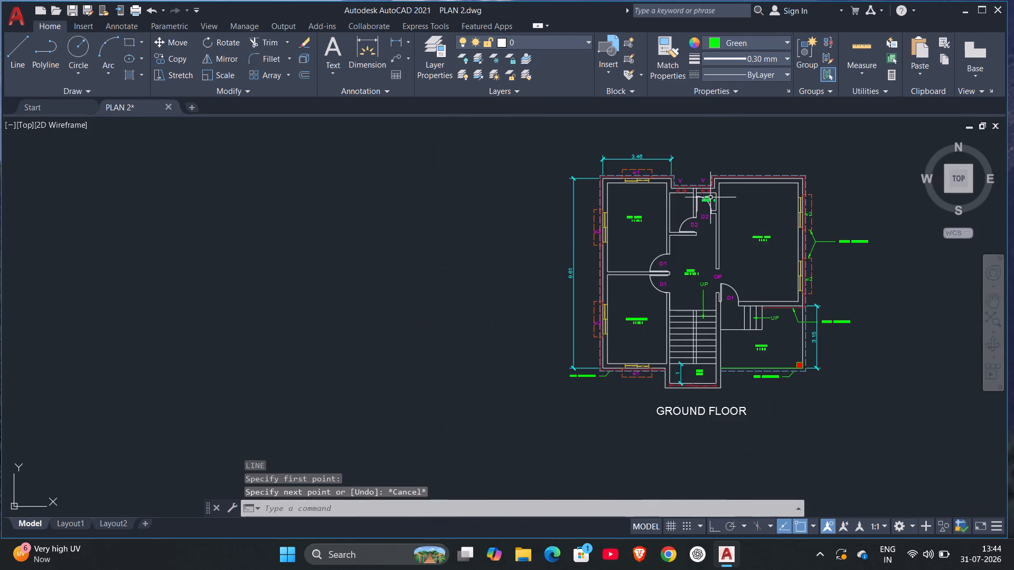
middle_drag(710, 198, 684, 135)
middle_drag(728, 137, 747, 197)
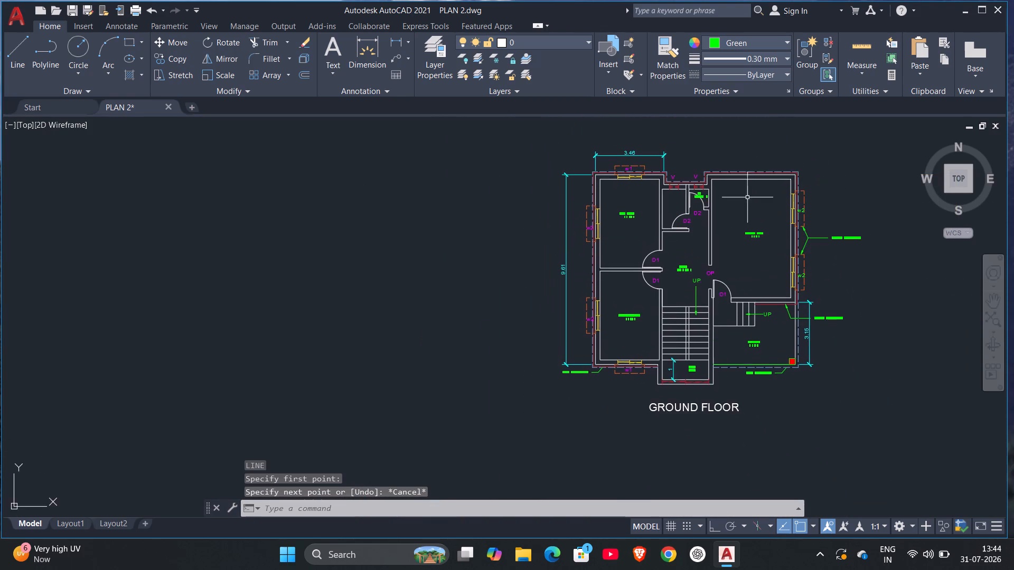
scroll(728, 189, up, 1)
key(Escape)
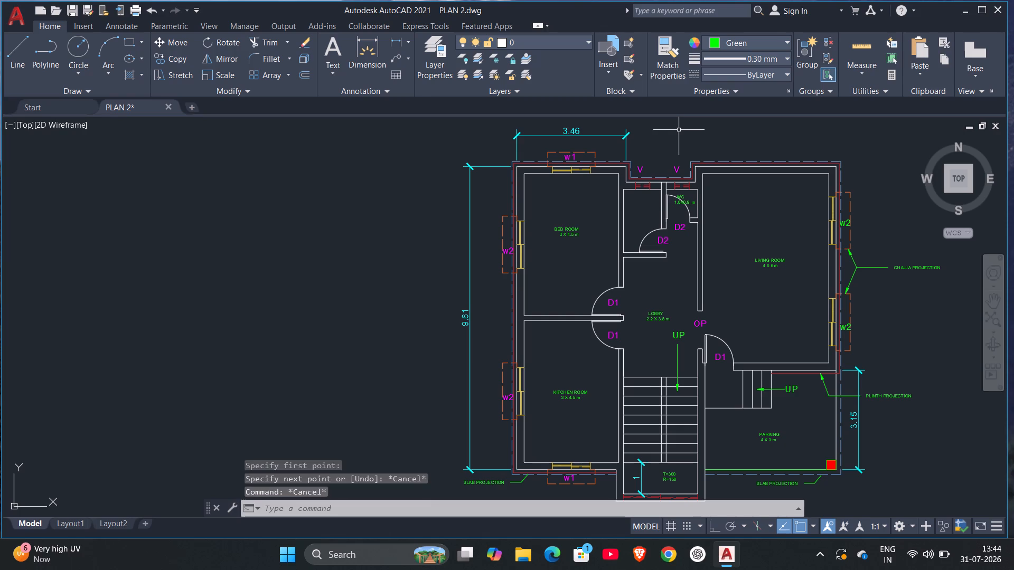
key(l)
key(Return)
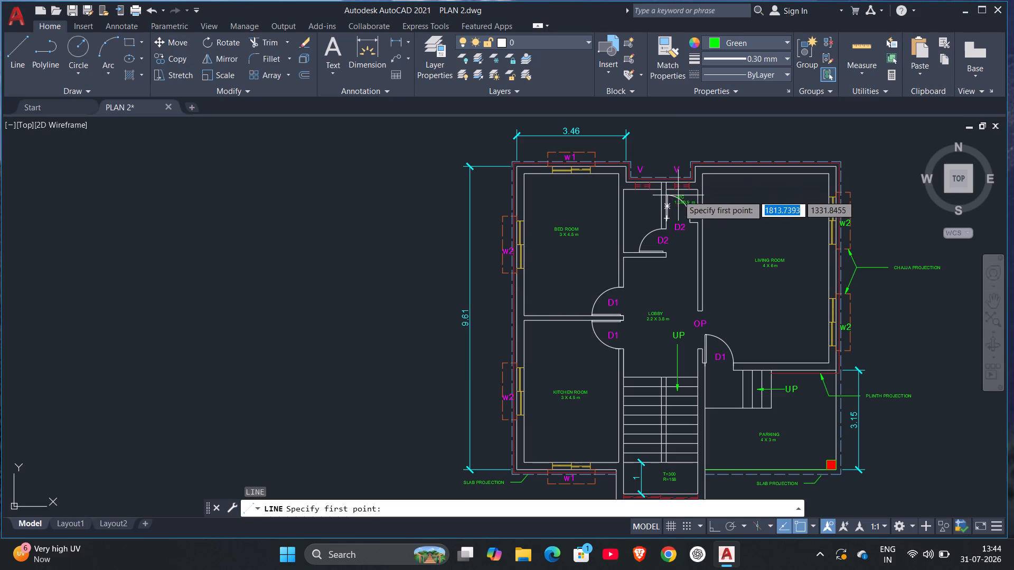
click(682, 134)
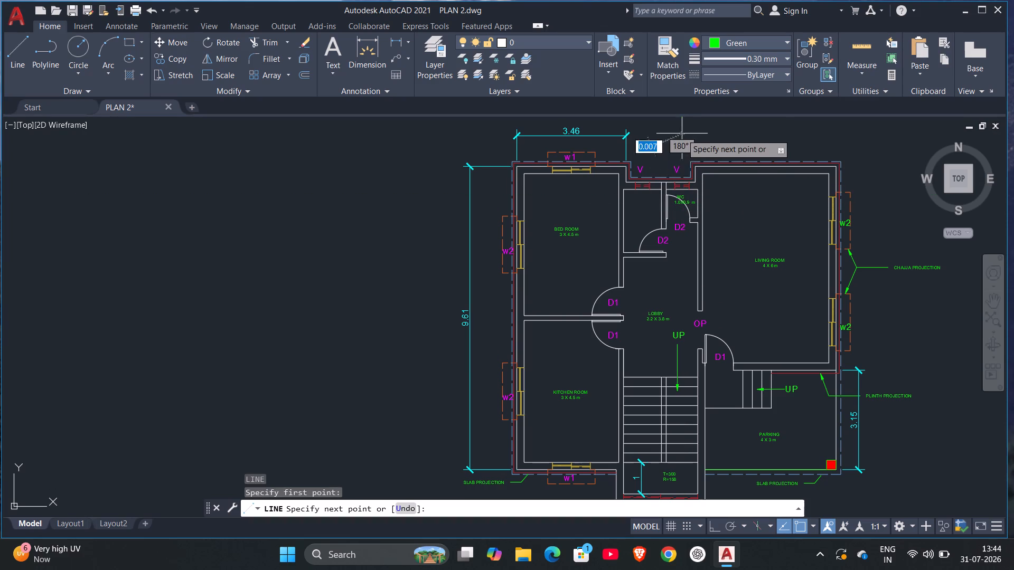
scroll(672, 379, down, 3)
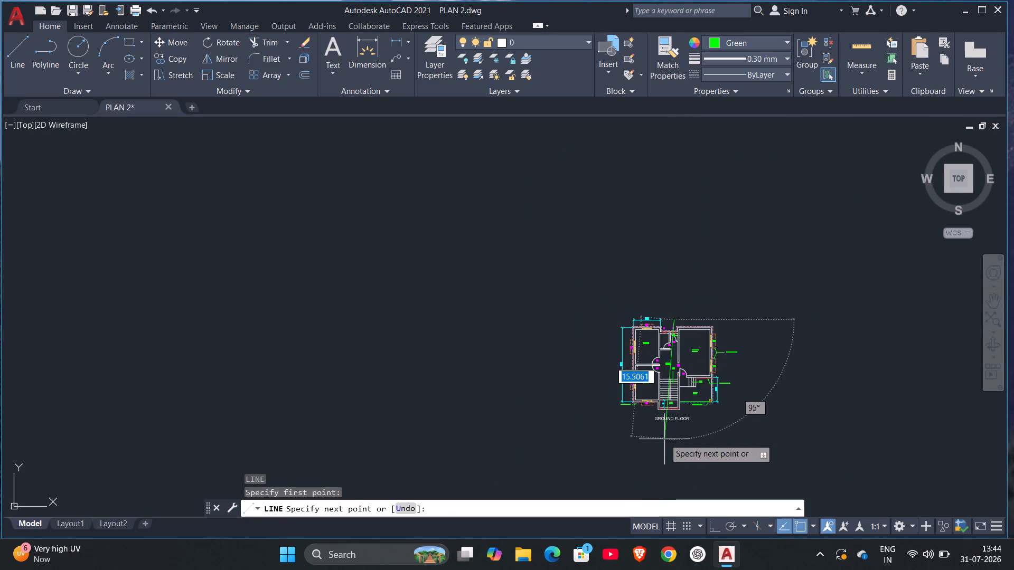
scroll(670, 437, up, 2)
click(718, 531)
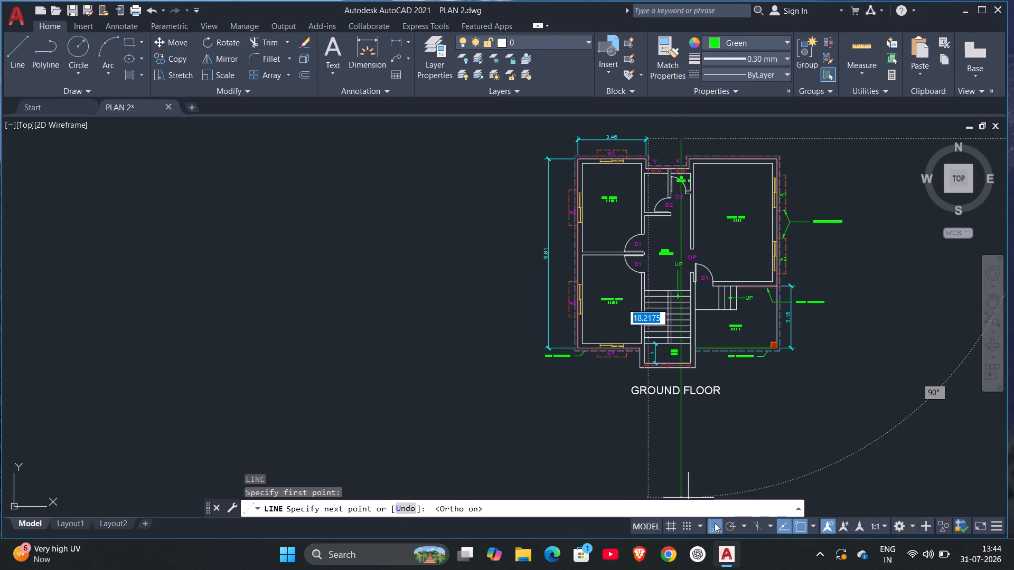
scroll(687, 348, up, 3)
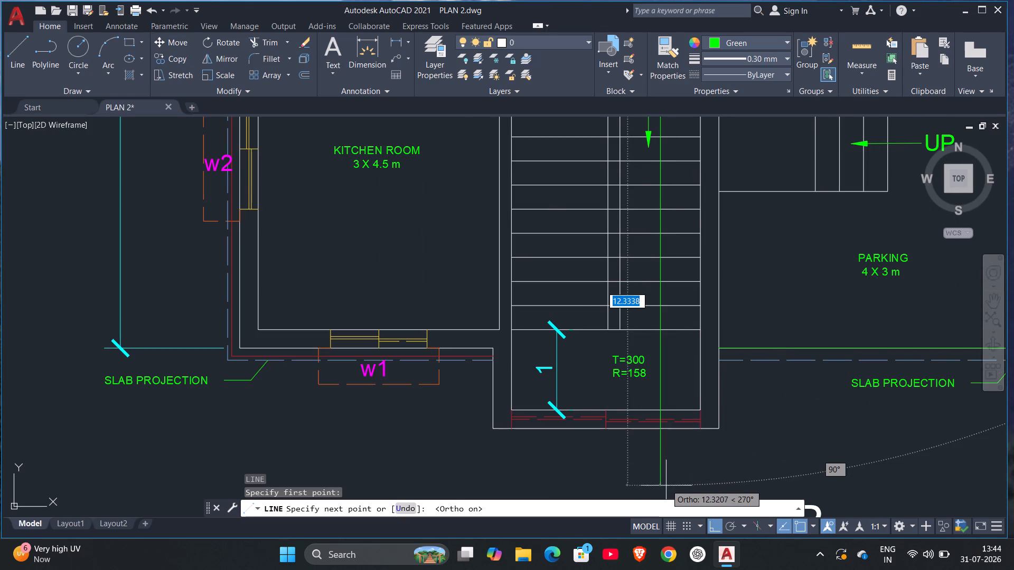
scroll(668, 482, down, 1)
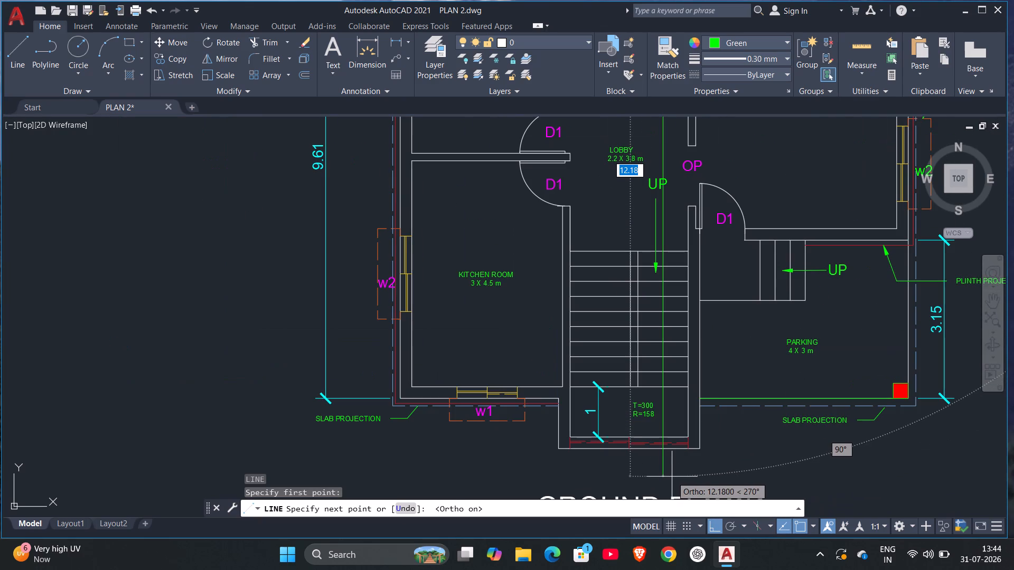
click(672, 477)
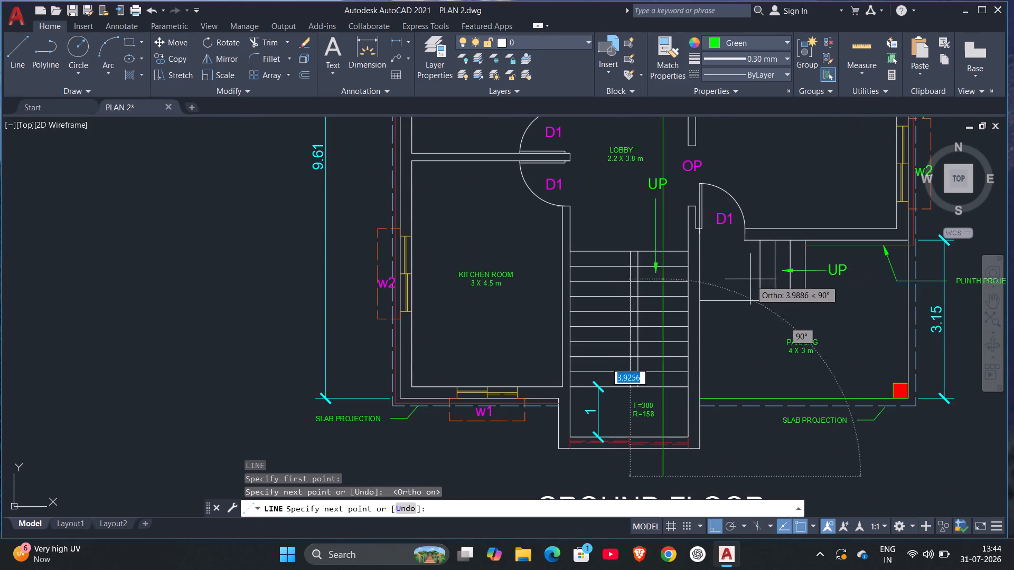
key(Escape)
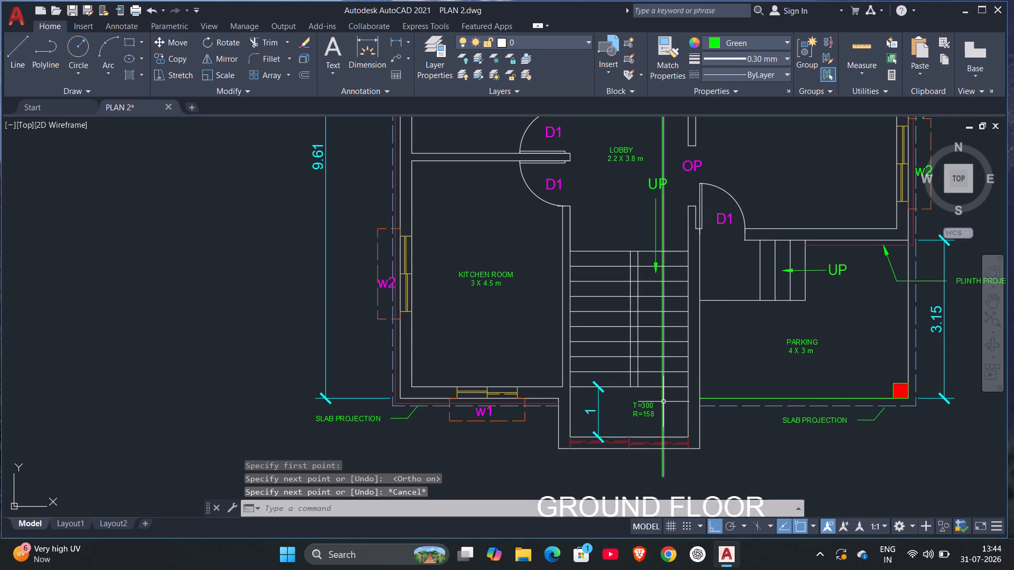
Change the colour of the long vertical line through the WC and stair to blue.
click(663, 402)
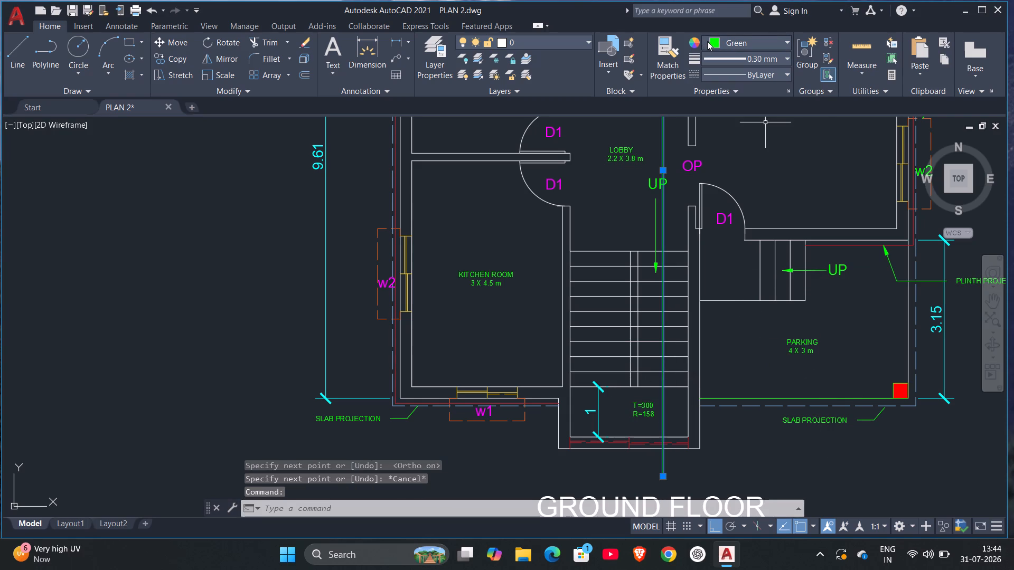
click(713, 41)
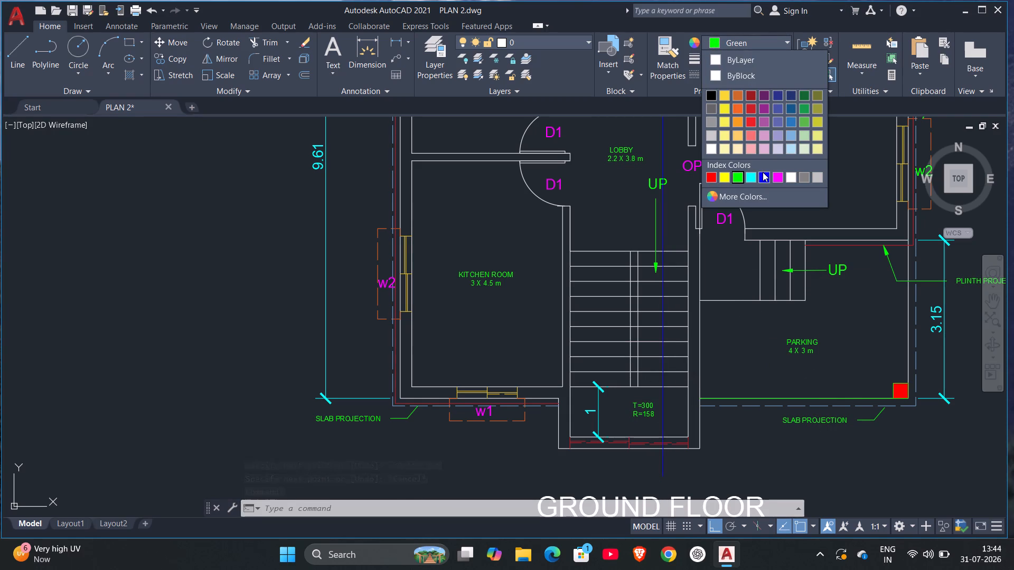
click(763, 172)
click(768, 74)
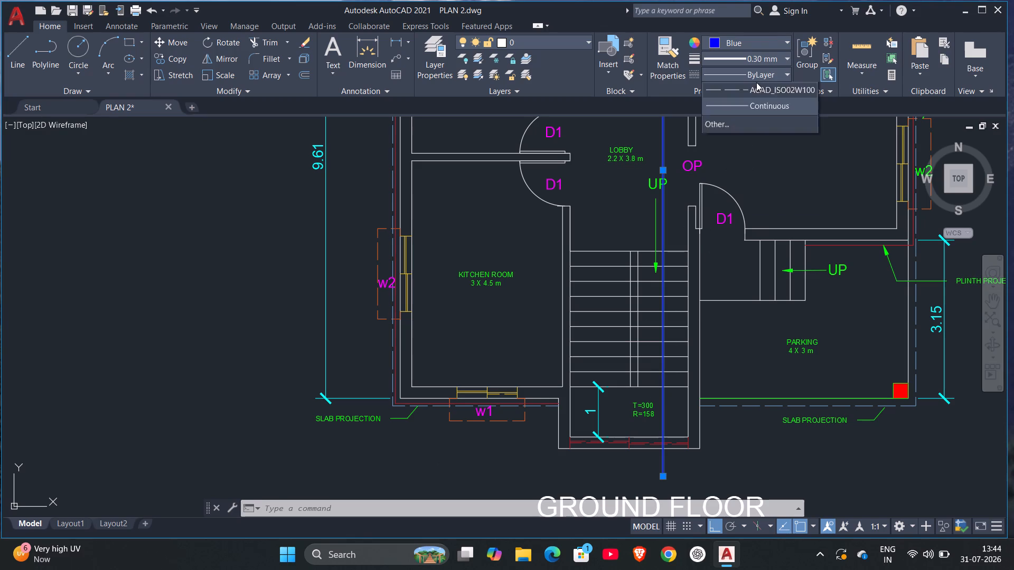
click(740, 122)
key(Escape)
Draw a small three-sided polygon, inscribed in a circle, beside the blue line's upper end with one vertex pointing east.
scroll(757, 149, down, 2)
middle_drag(763, 156, 745, 430)
scroll(722, 304, up, 2)
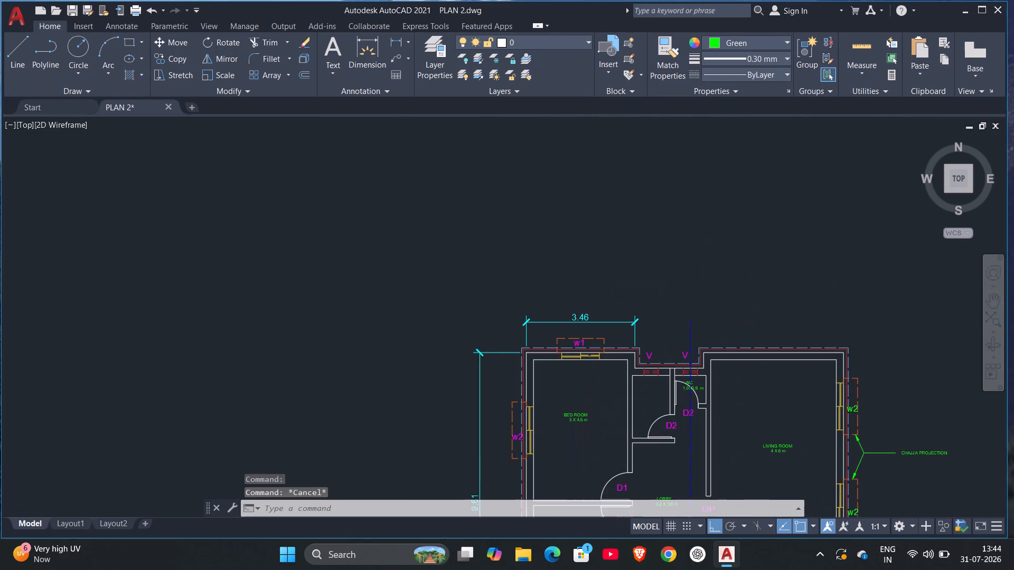
middle_drag(712, 344, 766, 259)
scroll(755, 254, up, 1)
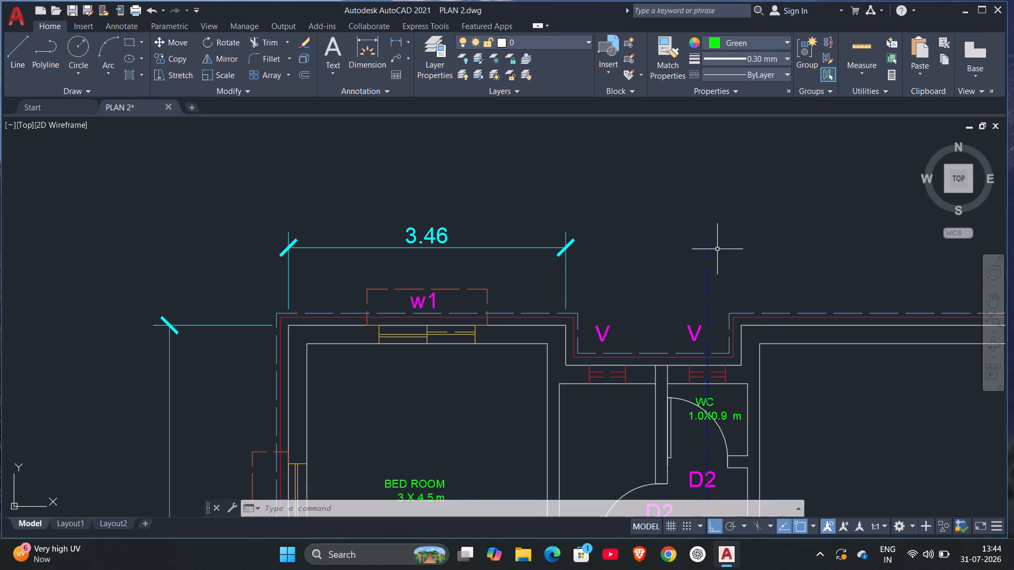
key(Escape)
click(140, 41)
click(144, 87)
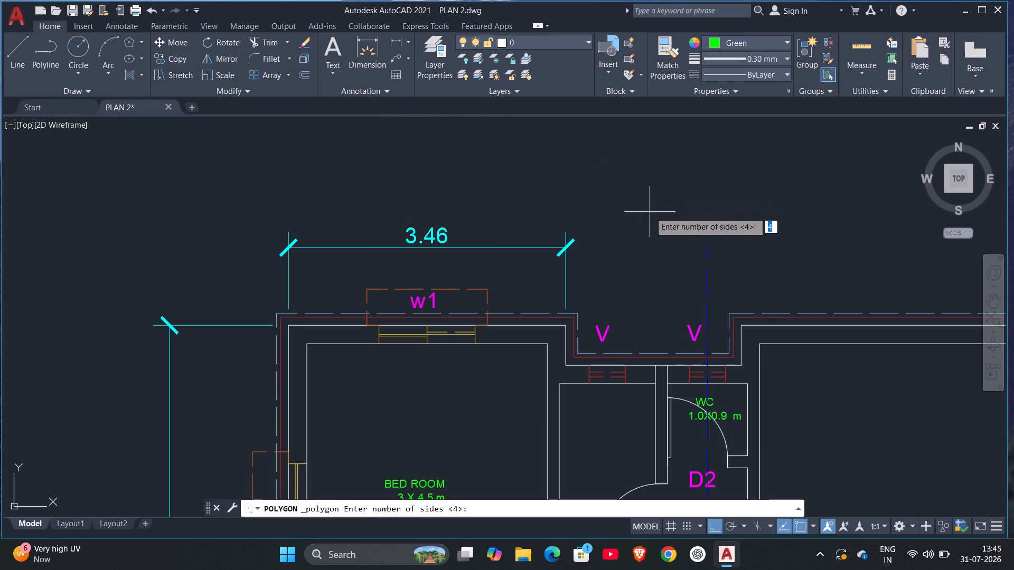
key(3)
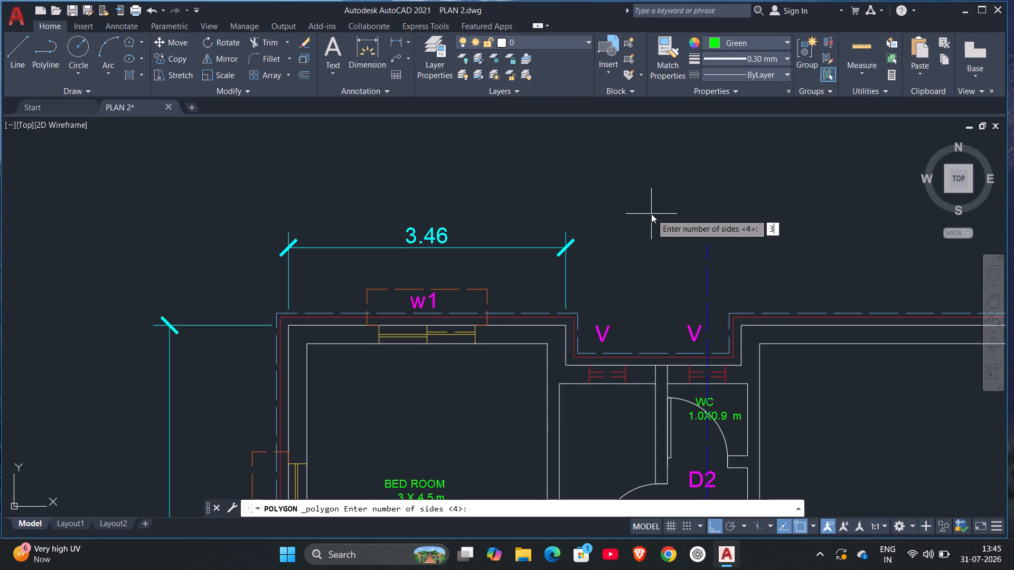
key(Return)
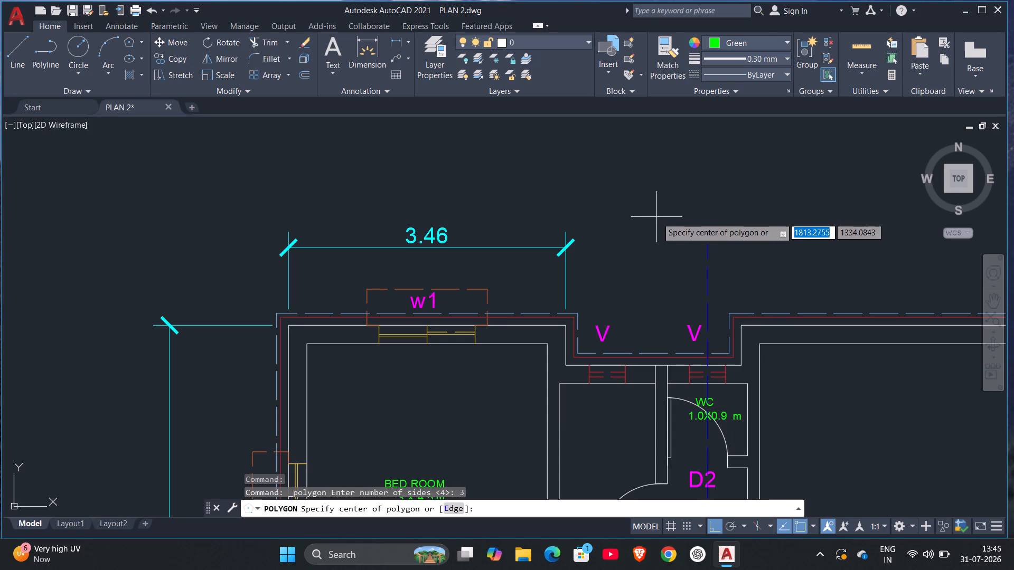
click(722, 249)
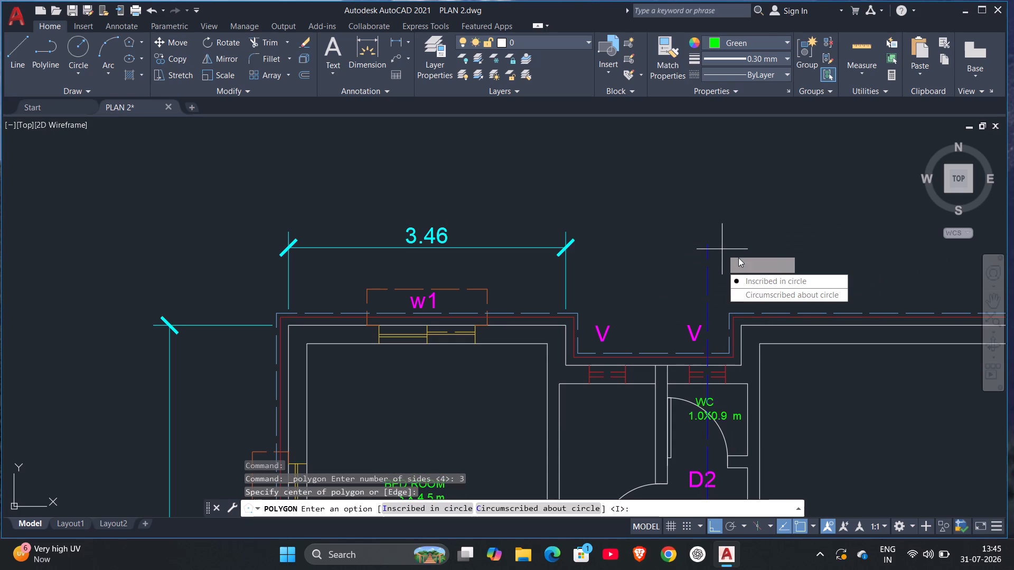
drag(746, 278, 722, 249)
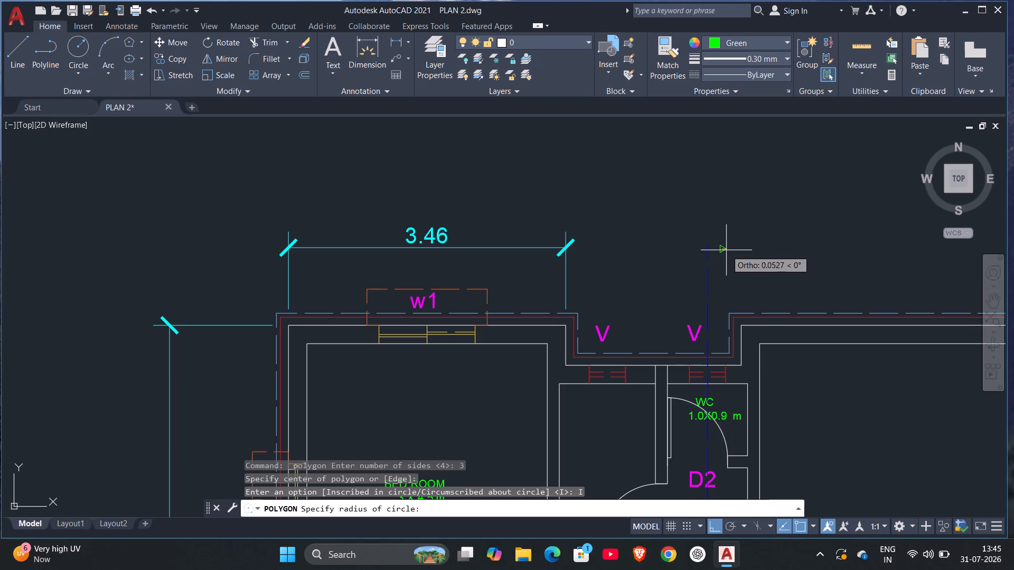
click(731, 248)
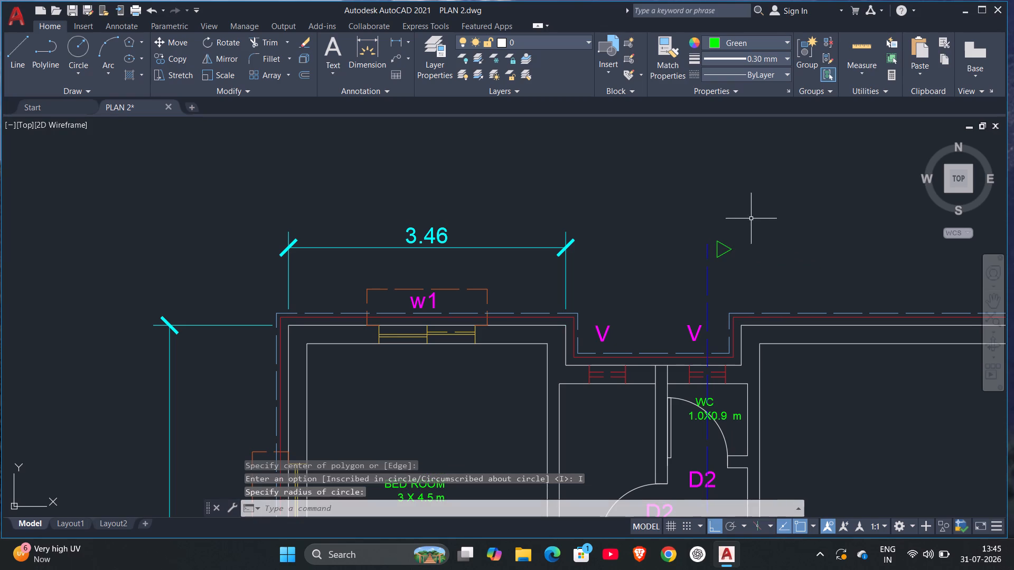
Hatch the triangle beside the blue line's upper end with a solid red fill.
click(723, 249)
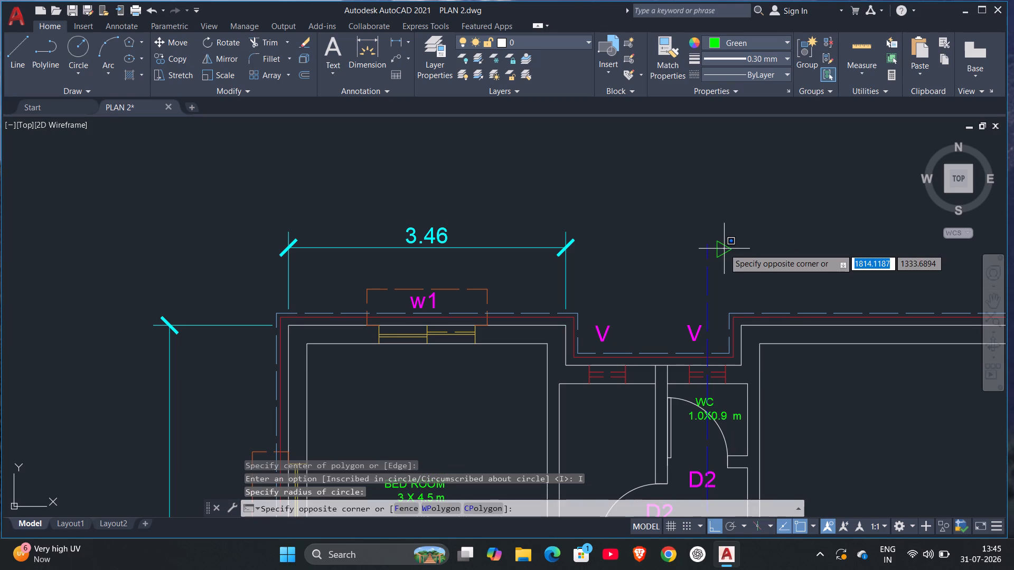
key(Escape)
key(h)
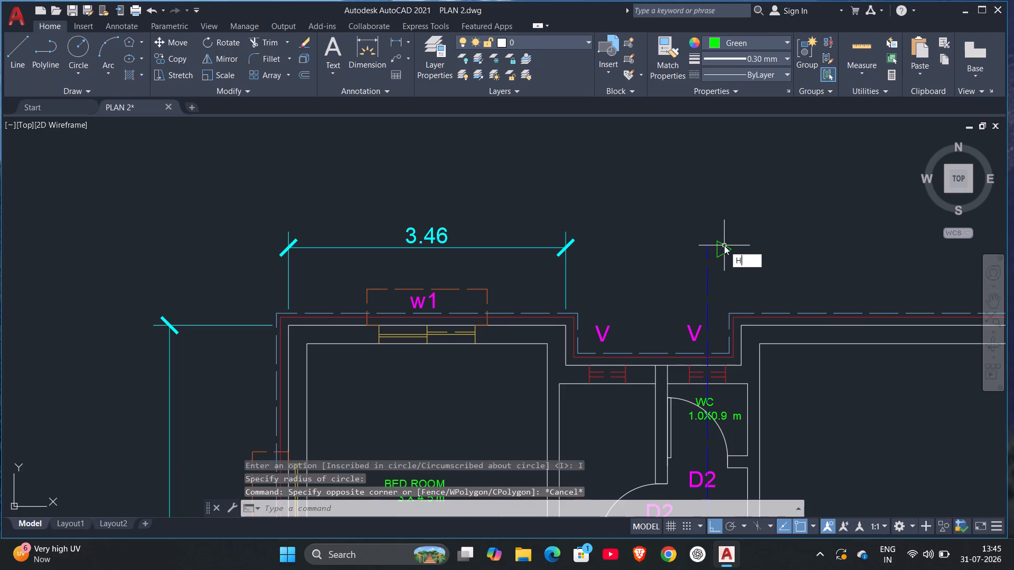
key(Return)
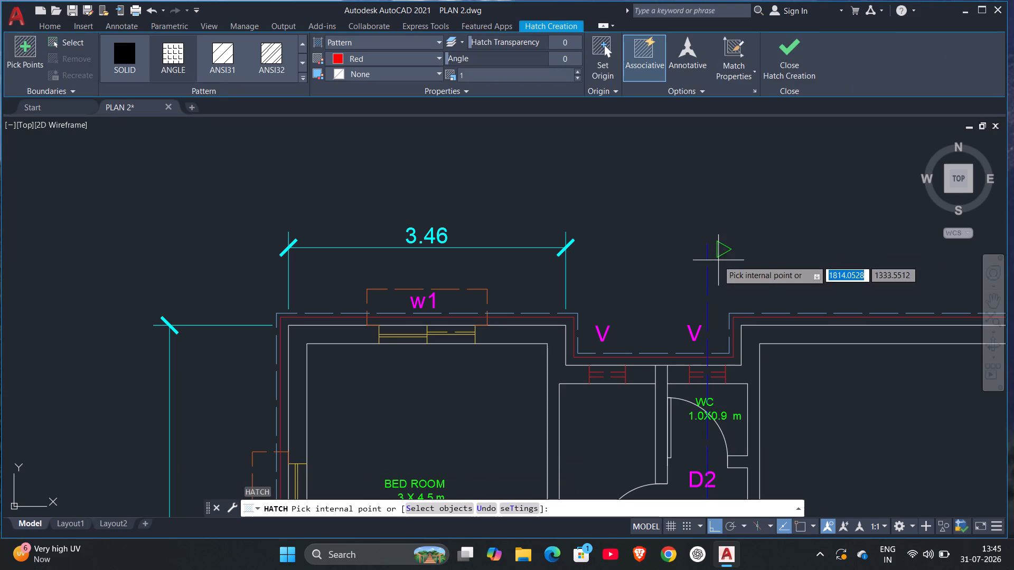
click(721, 249)
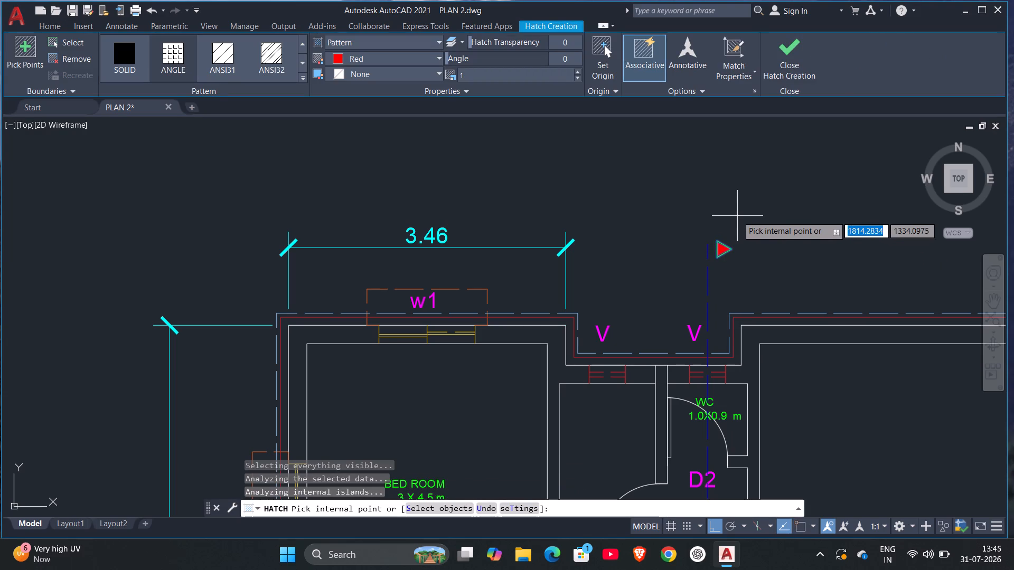
click(789, 59)
key(Escape)
With Ortho off, copy the magenta V label above the WC twice, just beyond the red triangle's east tip.
scroll(746, 264, down, 2)
scroll(753, 245, up, 2)
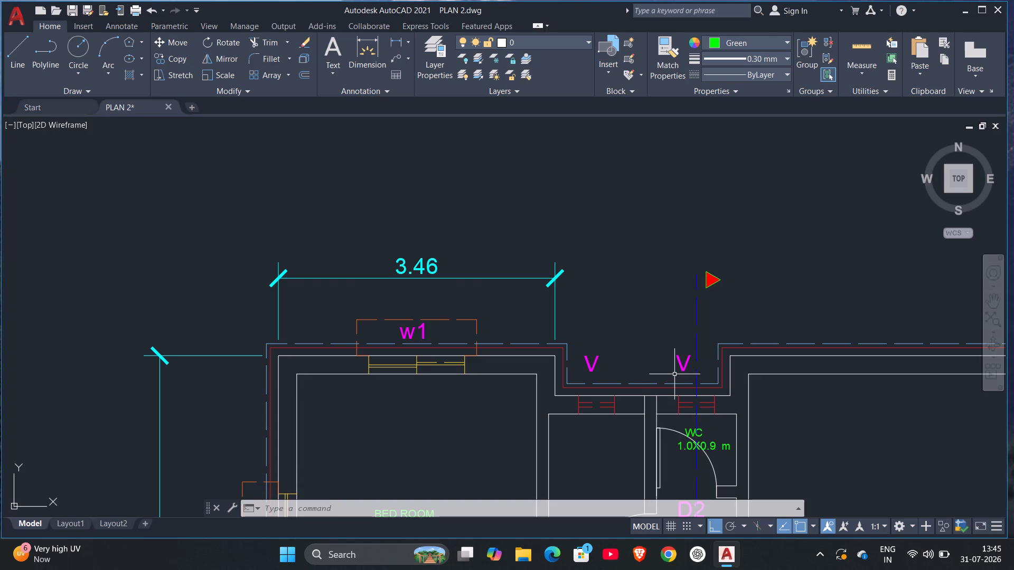
click(687, 362)
key(c)
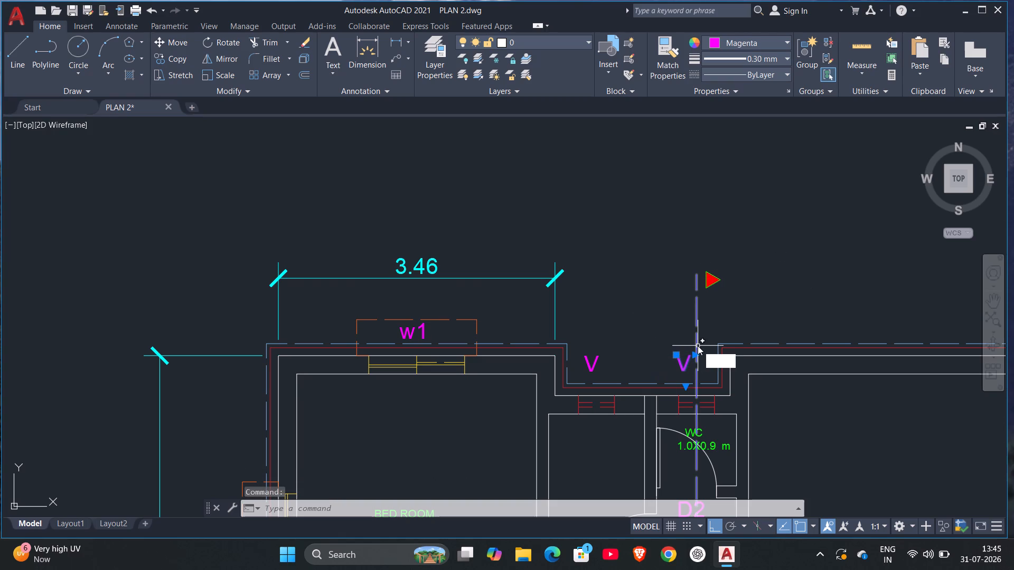
key(o)
key(Return)
click(682, 360)
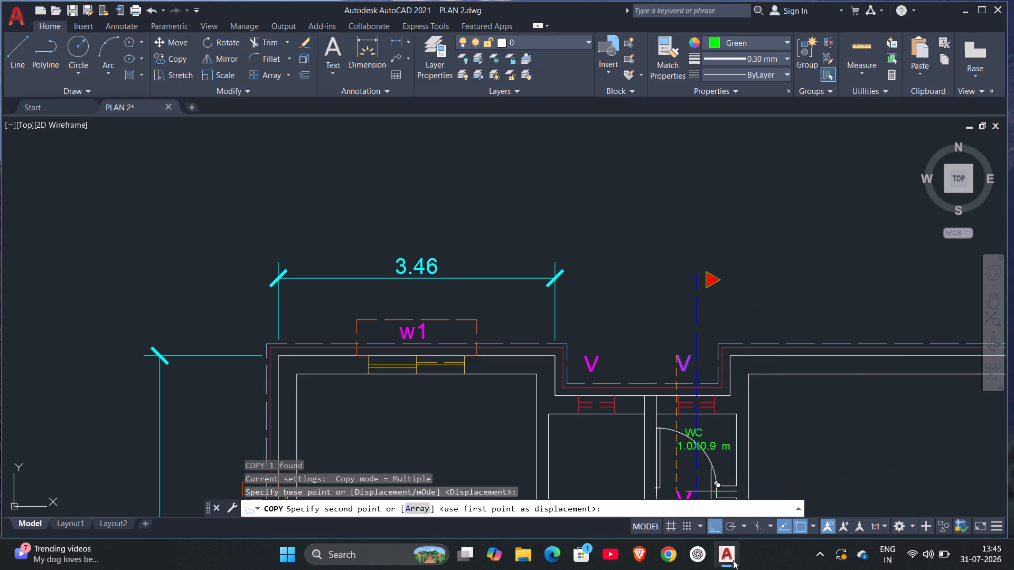
click(713, 524)
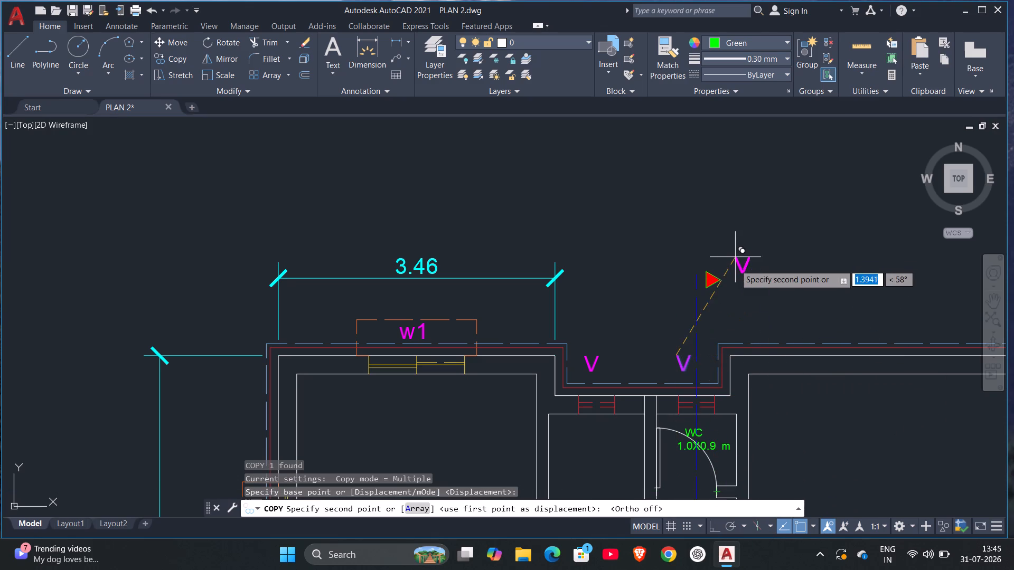
click(725, 274)
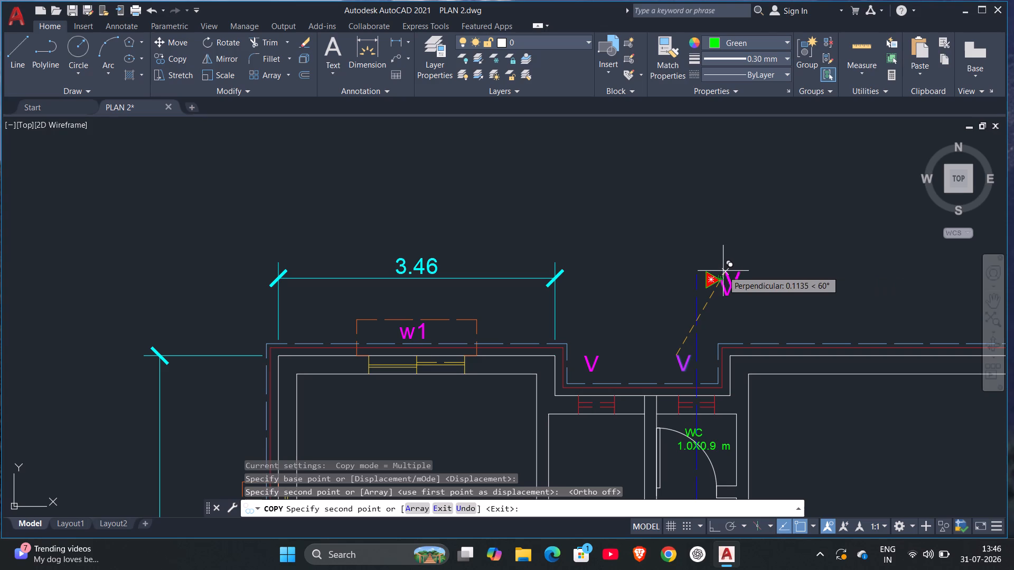
click(723, 271)
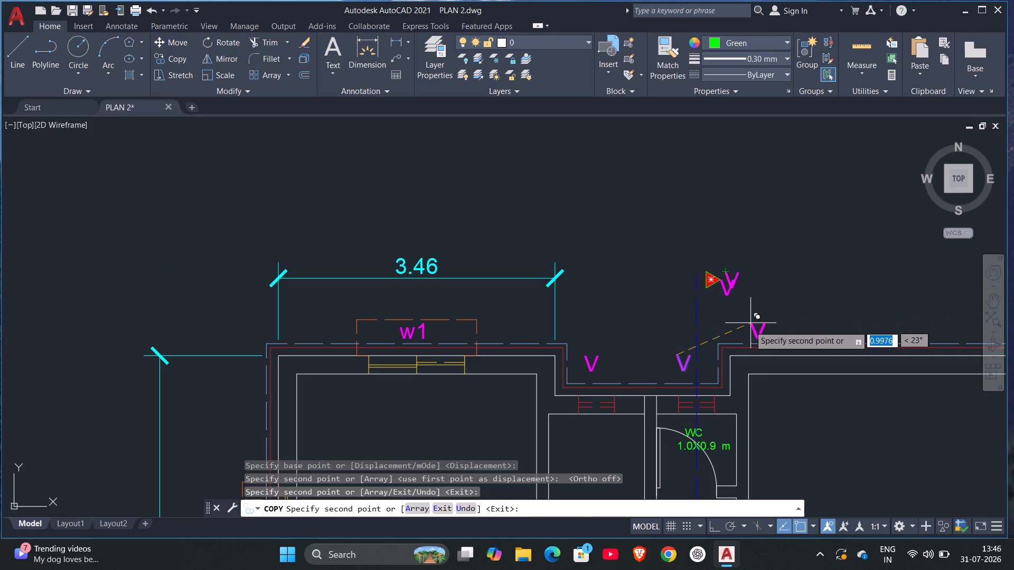
key(Escape)
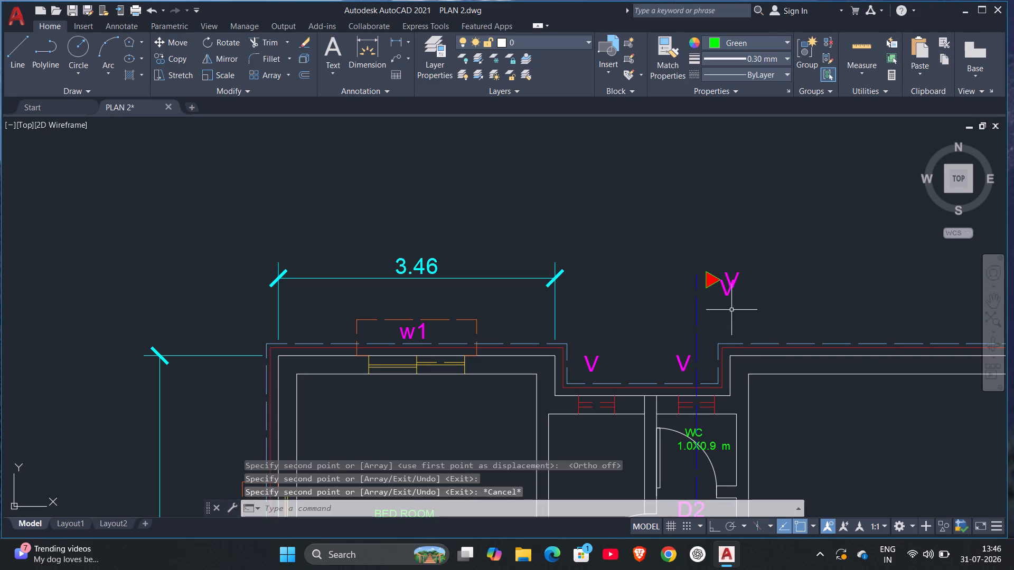
Erase the lower of the two overlapping V copies beside the red triangle.
click(725, 291)
key(Delete)
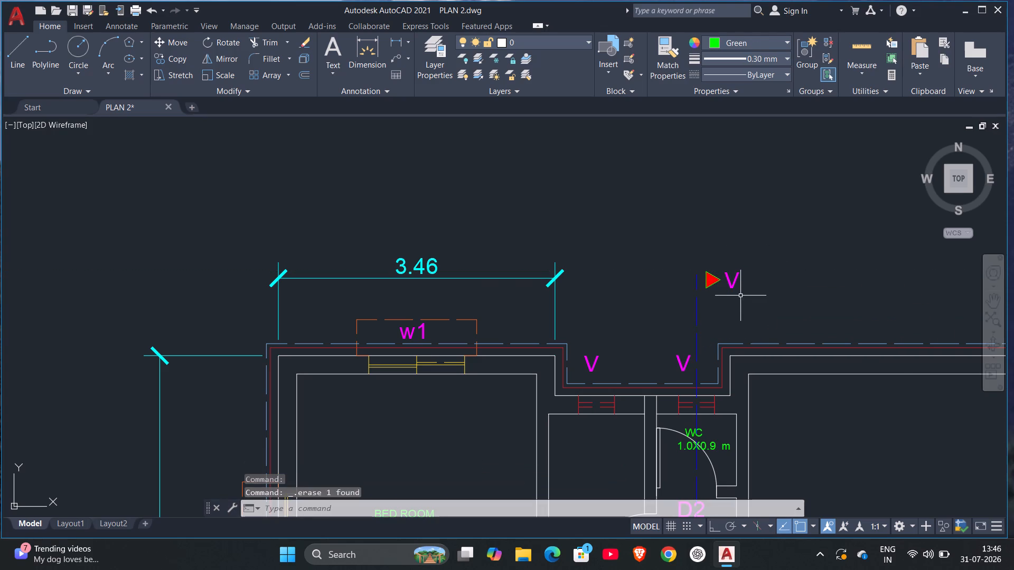
Change the copied V text beside the red triangle to A.
double_click(729, 272)
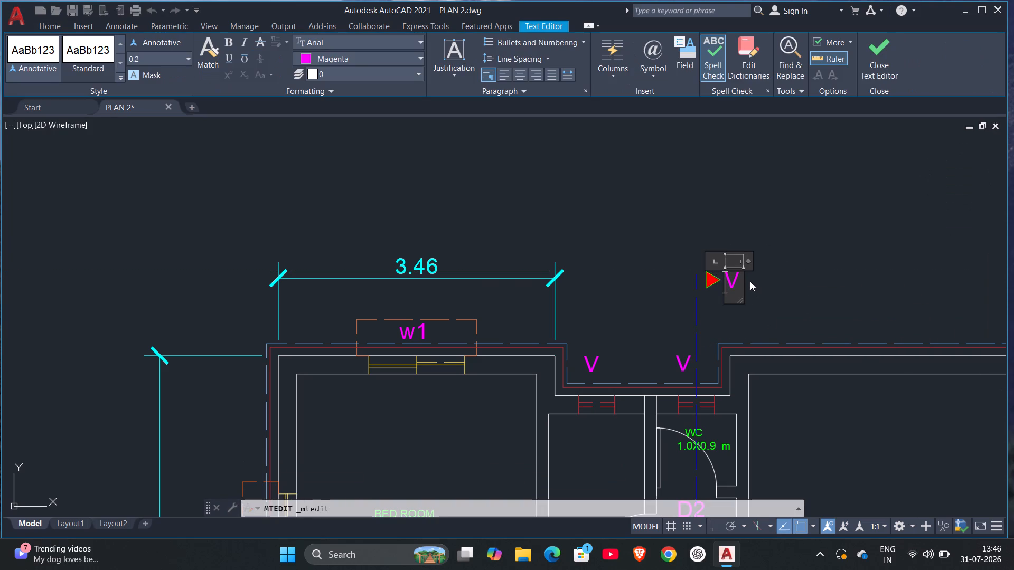
key(Right)
key(BackSpace)
key(a)
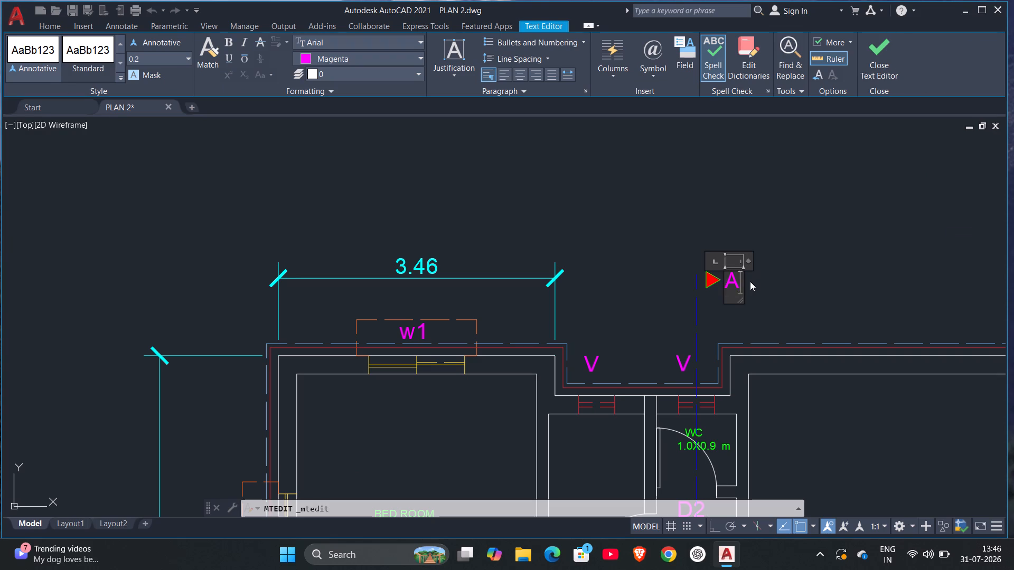
key(Escape)
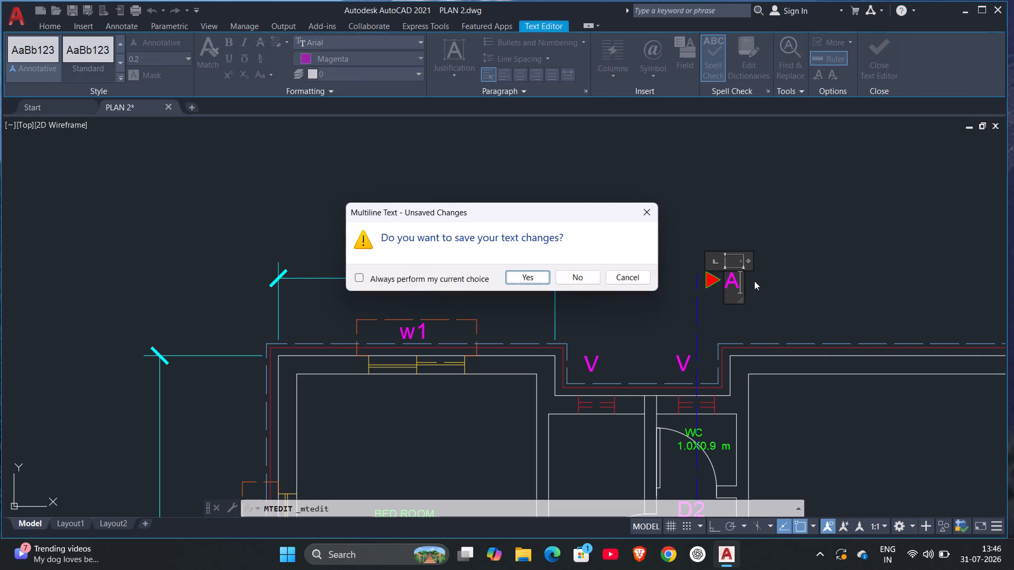
click(652, 212)
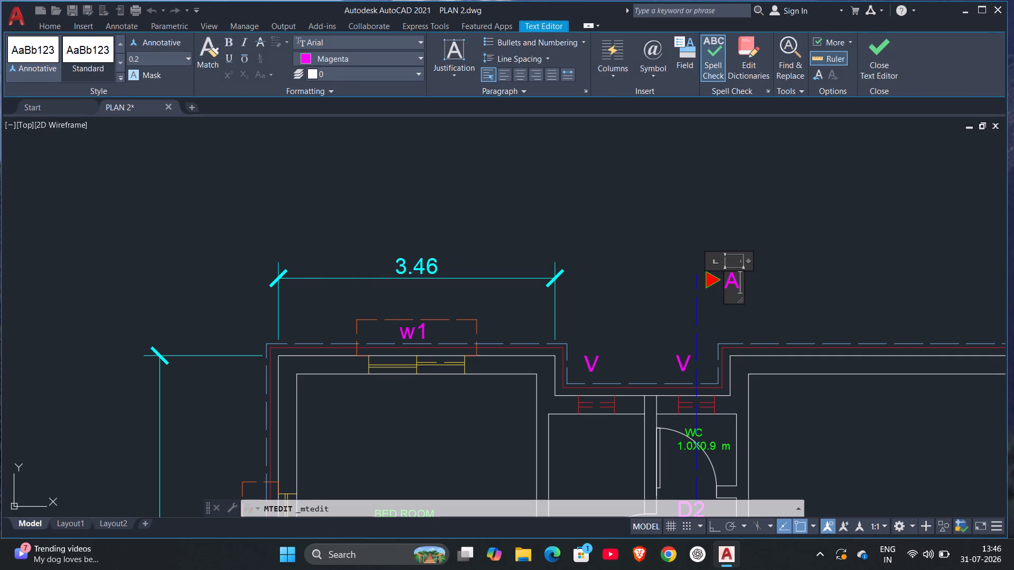
click(808, 291)
Copy the red triangle marker and its A label to the blue line's lower end, just above the GROUND FLOOR title.
scroll(768, 324, down, 2)
middle_drag(762, 343, 737, 285)
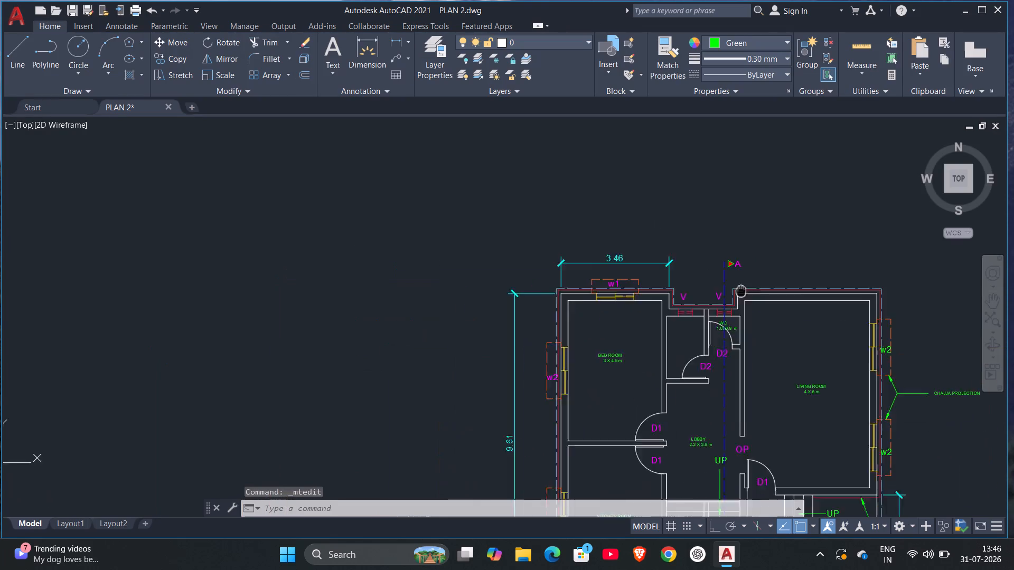
middle_drag(737, 285, 585, 92)
scroll(662, 143, up, 2)
middle_drag(663, 144, 897, 566)
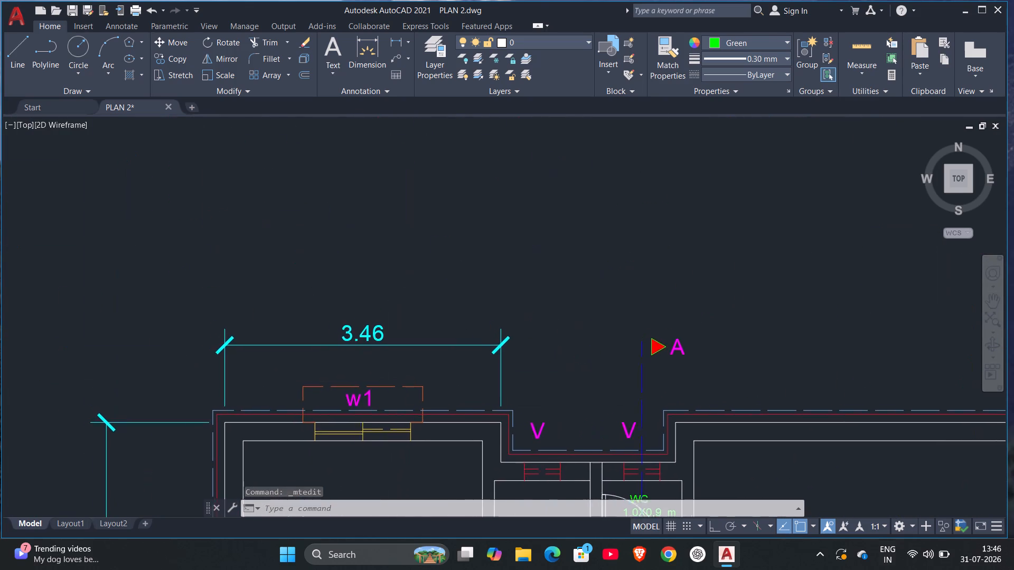
middle_drag(897, 566, 897, 565)
click(660, 335)
click(657, 343)
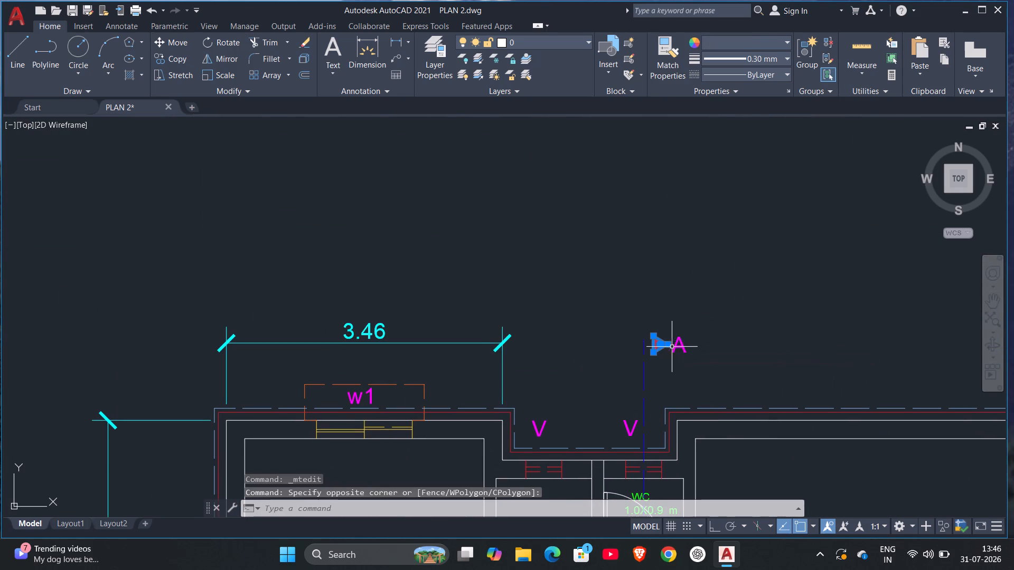
click(675, 350)
key(c)
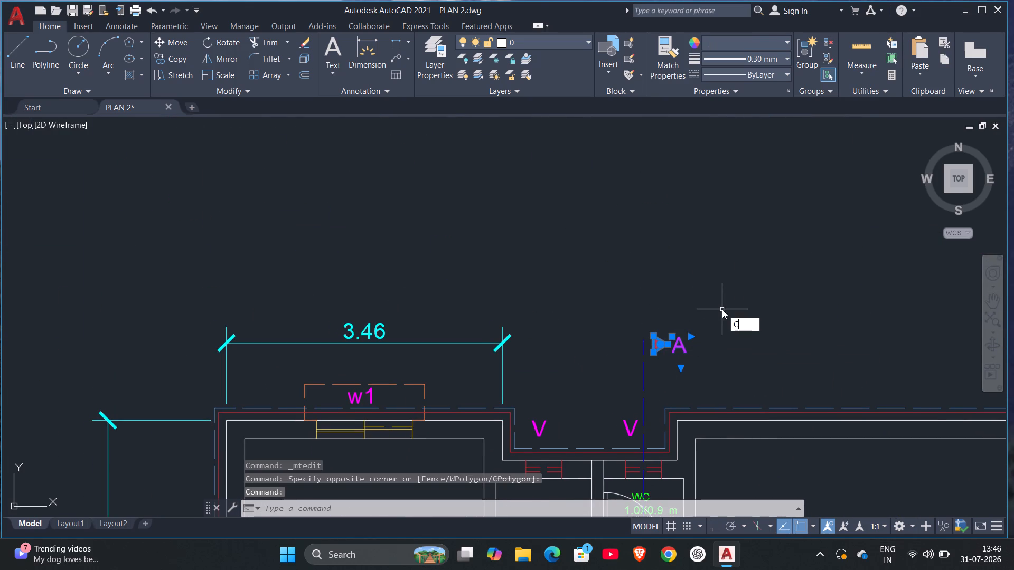
key(o)
key(Return)
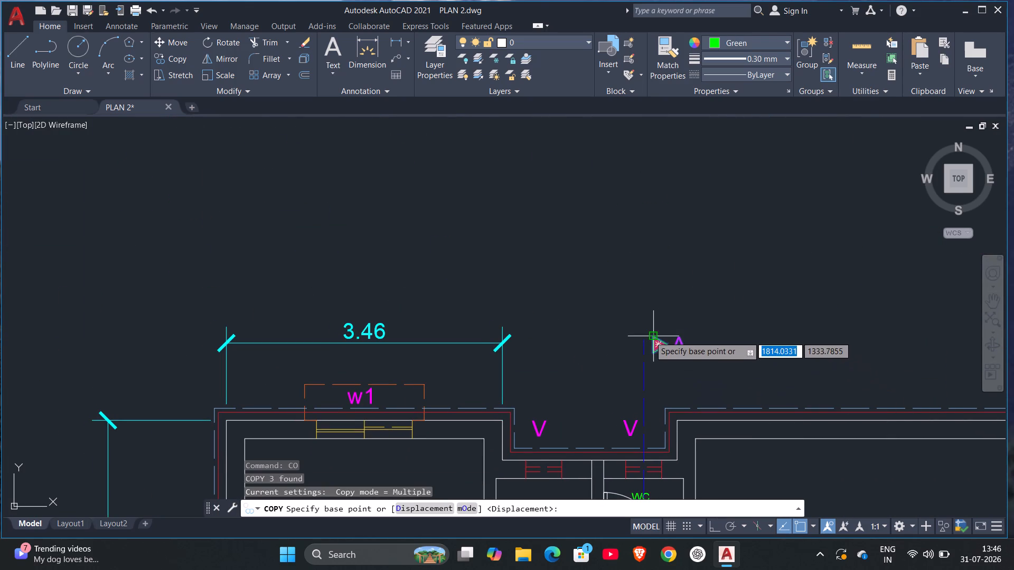
click(650, 336)
scroll(712, 424, down, 3)
middle_drag(718, 459, 556, 74)
scroll(711, 411, up, 1)
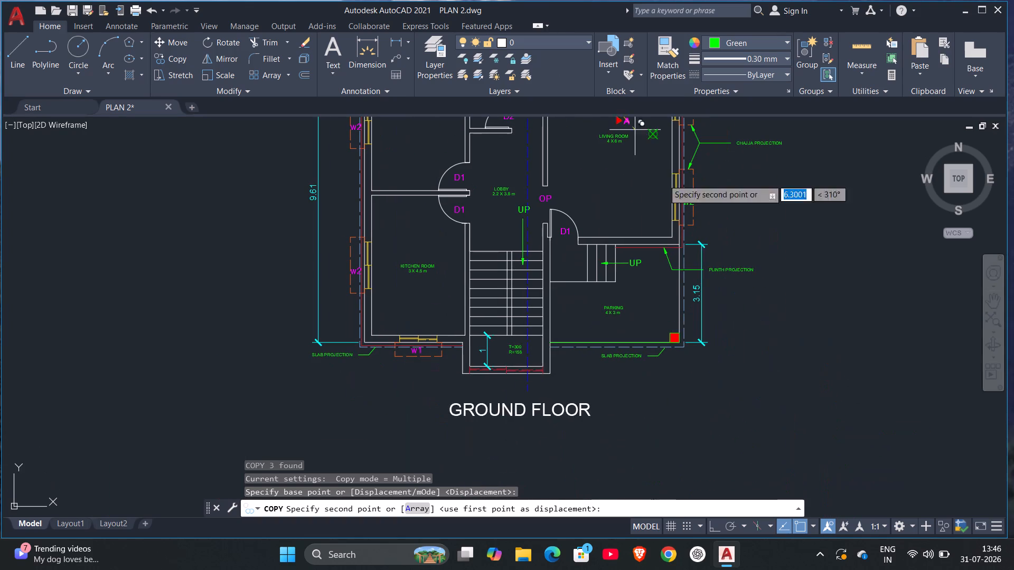
scroll(544, 385, up, 2)
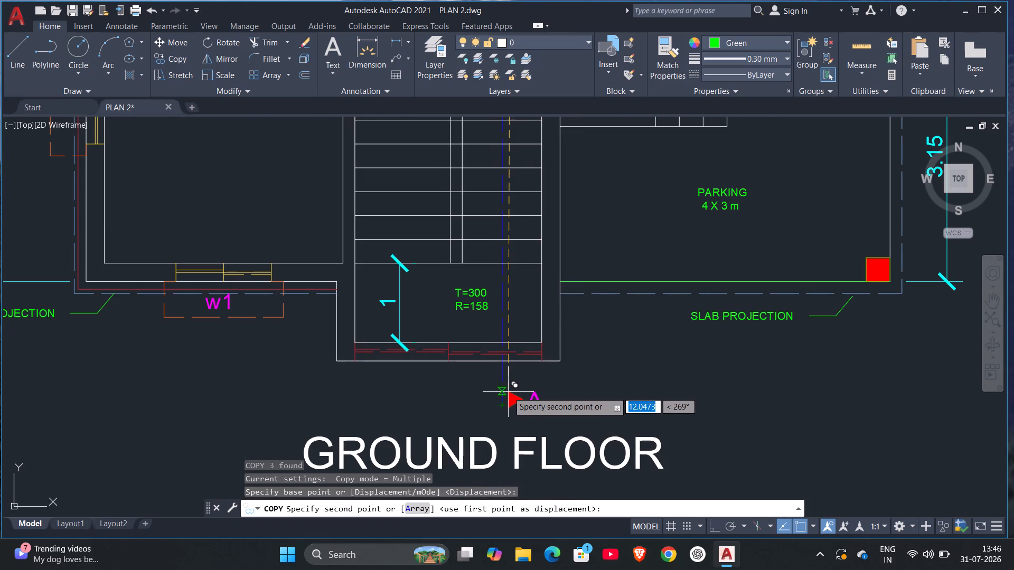
click(508, 392)
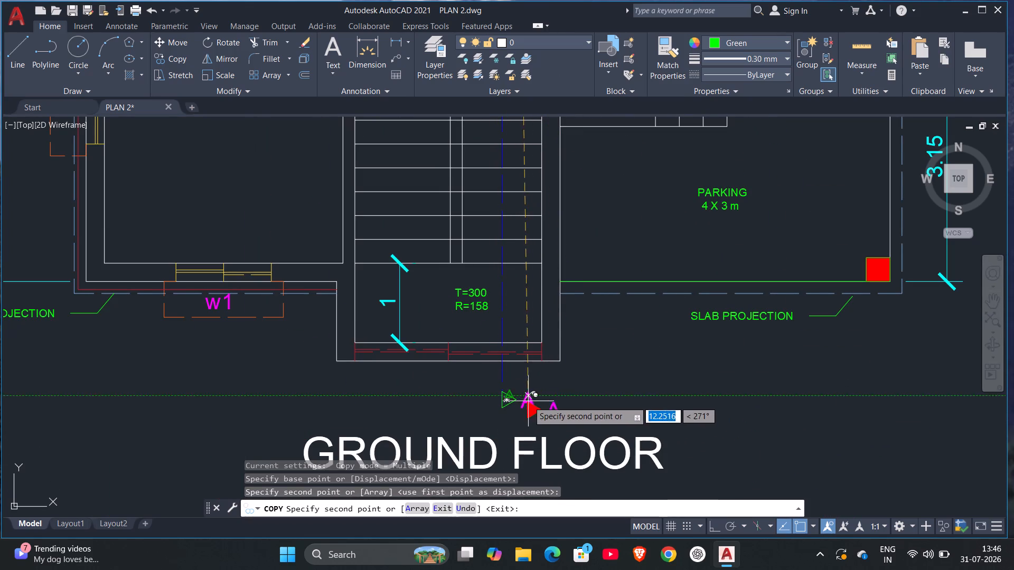
key(Escape)
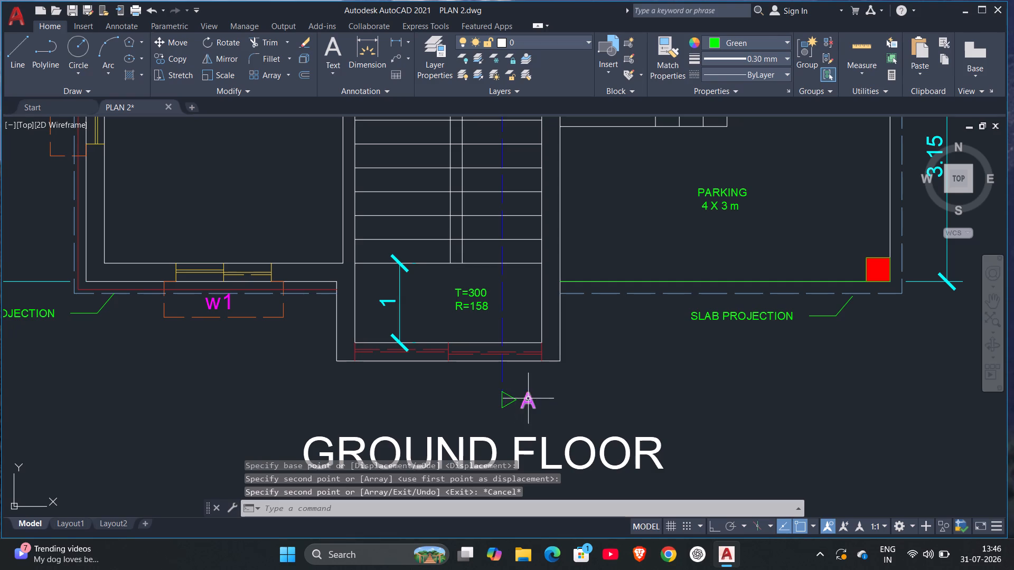
Change the copied A label at the blue line's lower end to B.
double_click(528, 398)
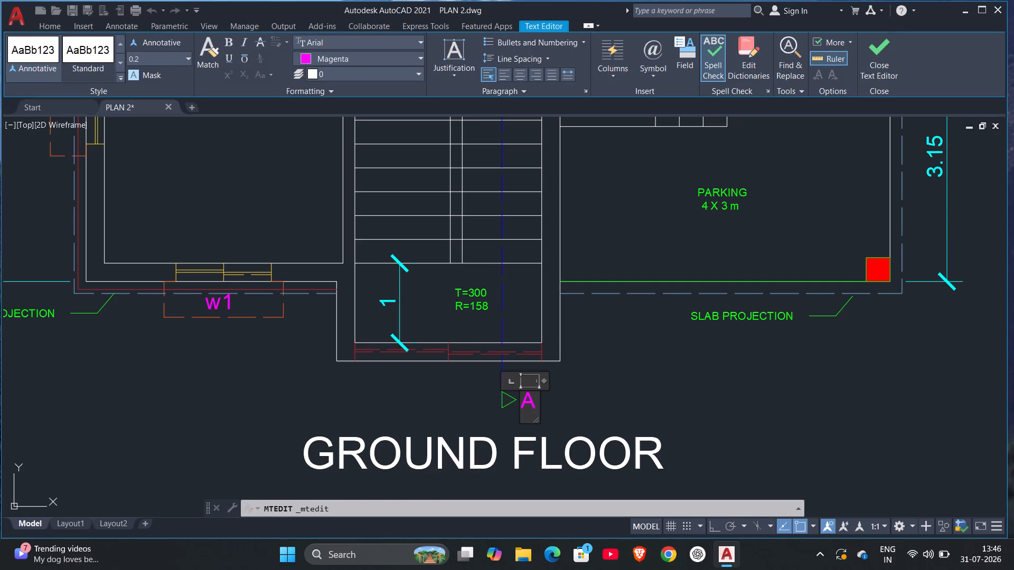
key(BackSpace)
key(b)
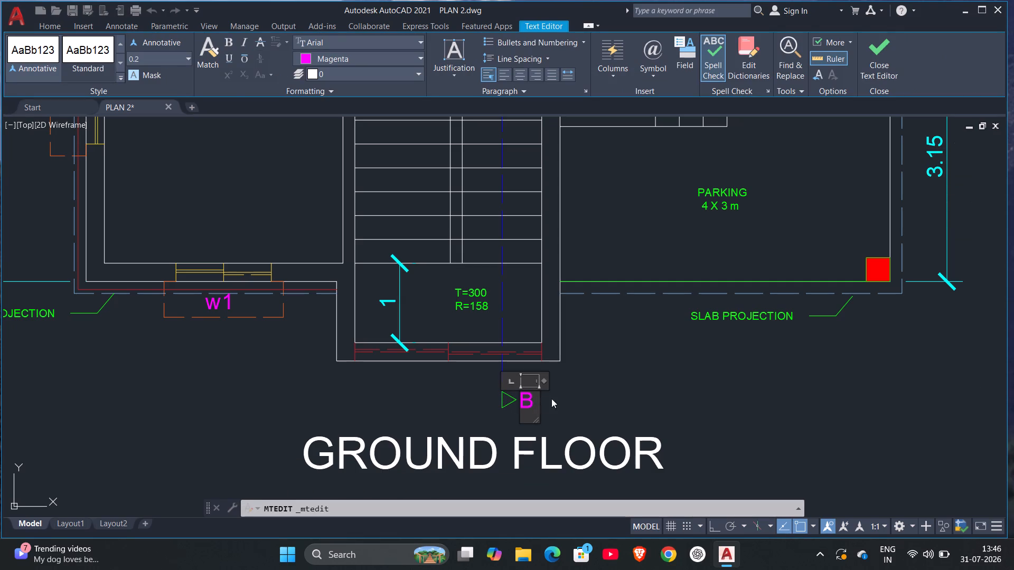
click(572, 406)
Hatch the lower triangle beside the B label with a solid red fill.
click(506, 400)
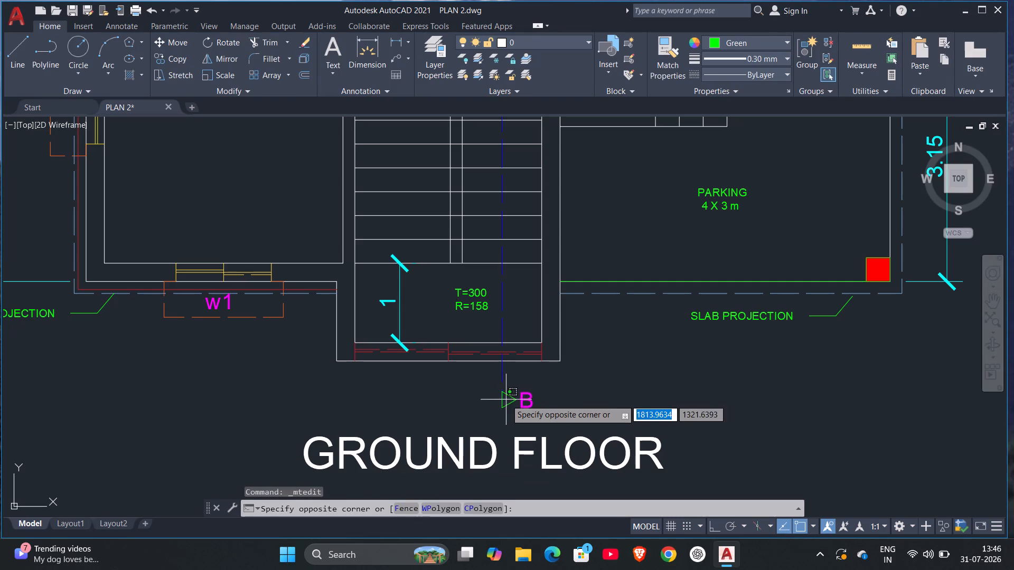
key(Escape)
key(h)
key(Return)
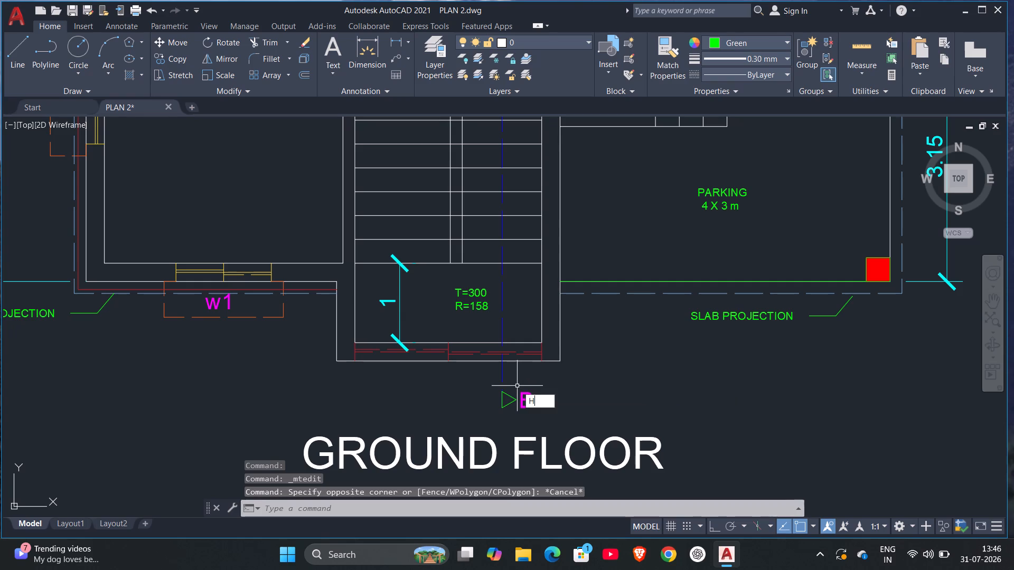
click(510, 400)
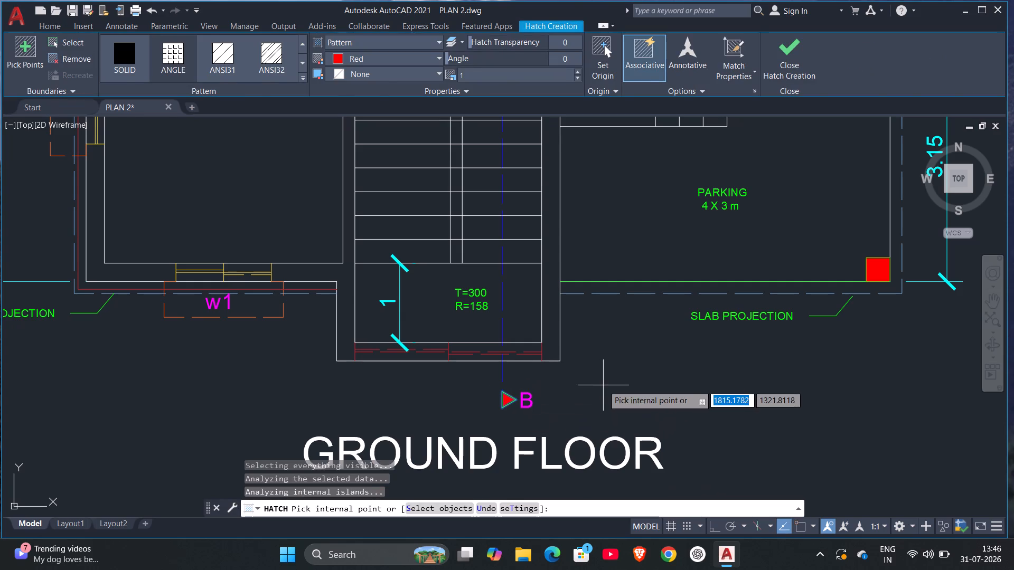
key(Escape)
Examine the whole ground floor plan with the markers at both ends of the blue line.
scroll(590, 393, down, 2)
middle_drag(588, 407, 662, 450)
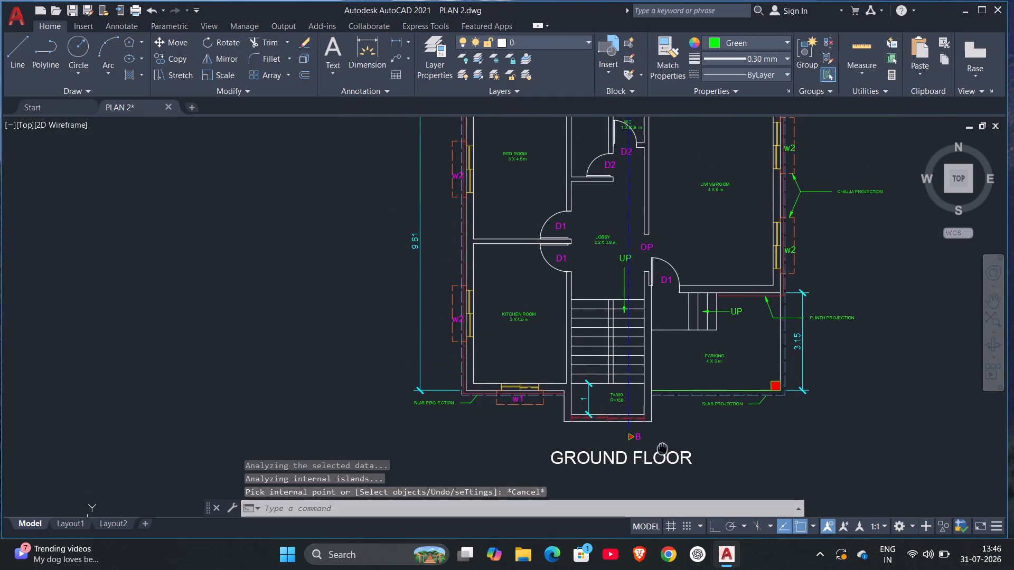
middle_drag(662, 450, 651, 454)
scroll(647, 452, down, 1)
middle_drag(792, 382, 726, 339)
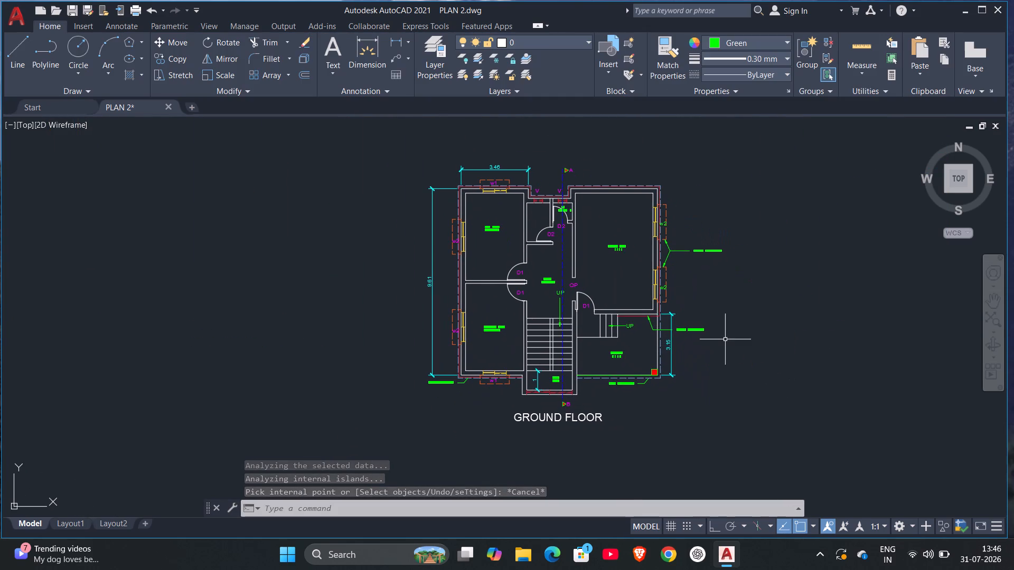
scroll(725, 339, down, 1)
scroll(716, 338, up, 2)
scroll(698, 337, down, 1)
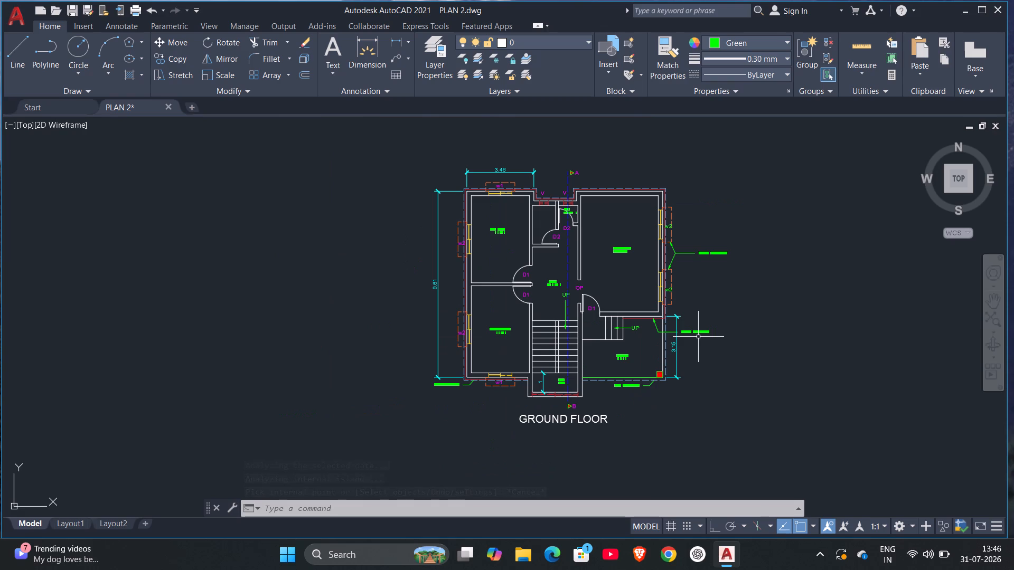
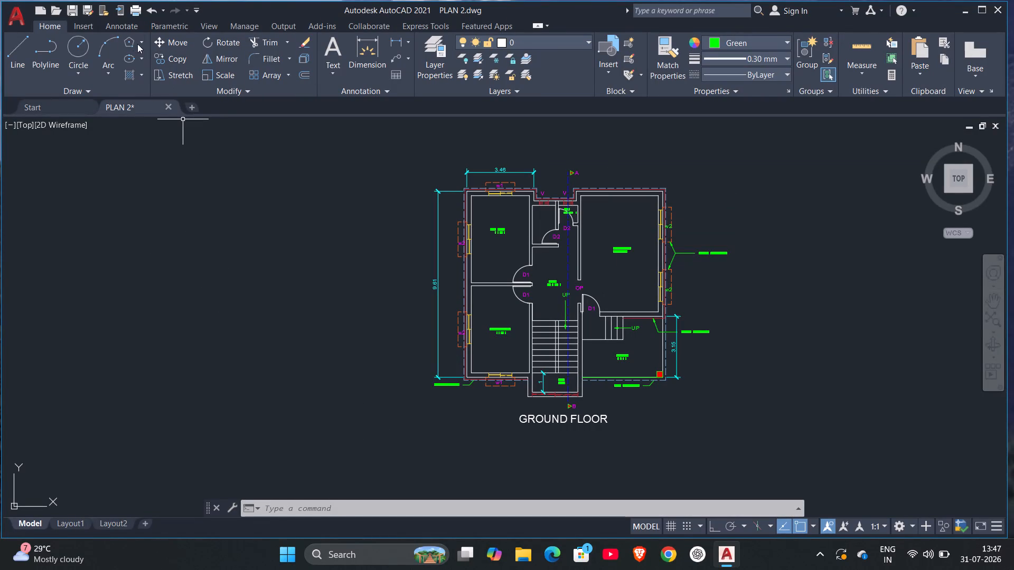
Save the annotated ground floor plan in its existing file, PLAN 2.dwg.
click(20, 11)
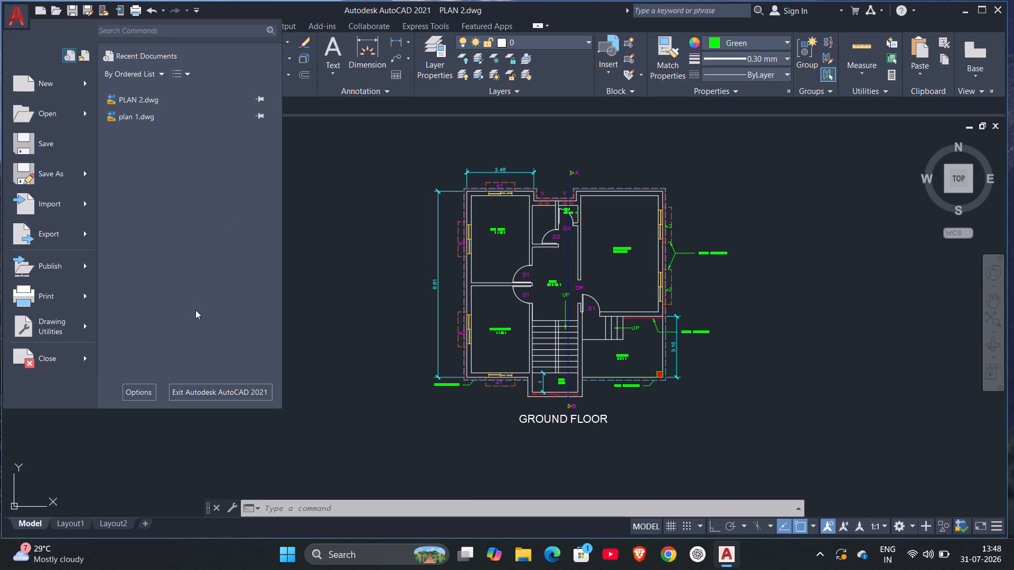
click(51, 152)
Save the drawing under the name PLAN 2 in the Documents folder, in AutoCAD 2018 Drawing (*.dwg) format.
click(13, 20)
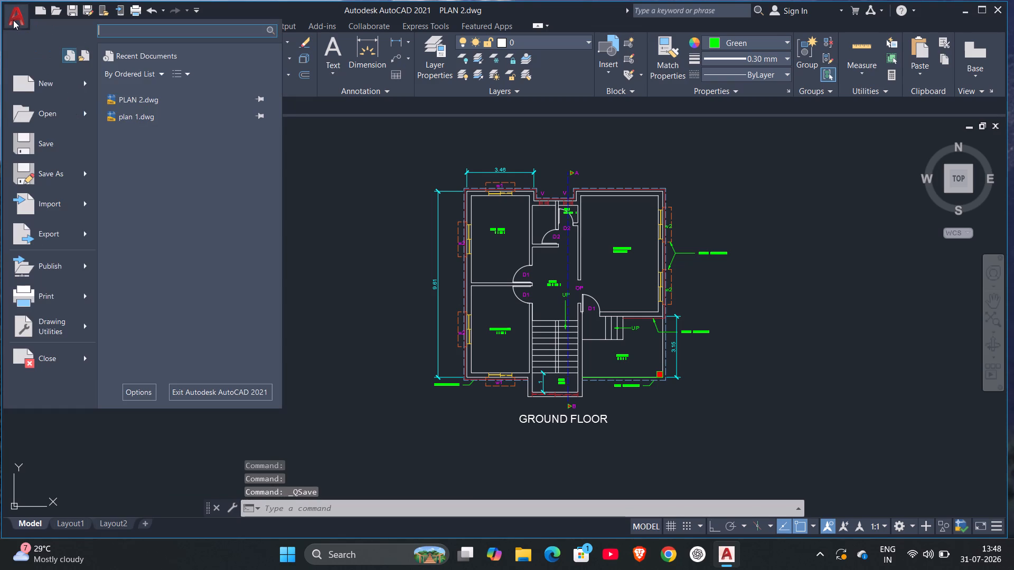
click(52, 178)
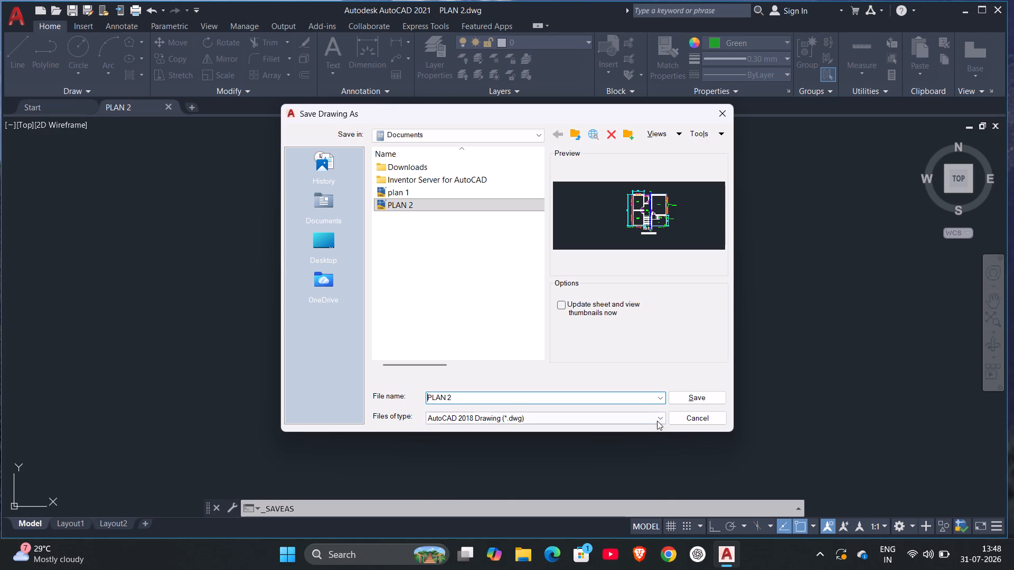
click(655, 417)
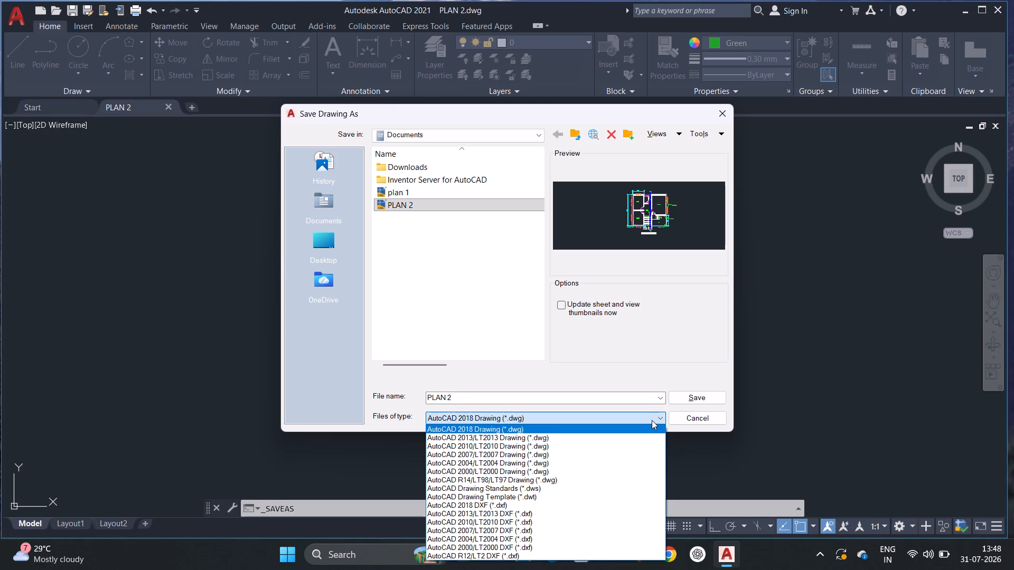
click(652, 420)
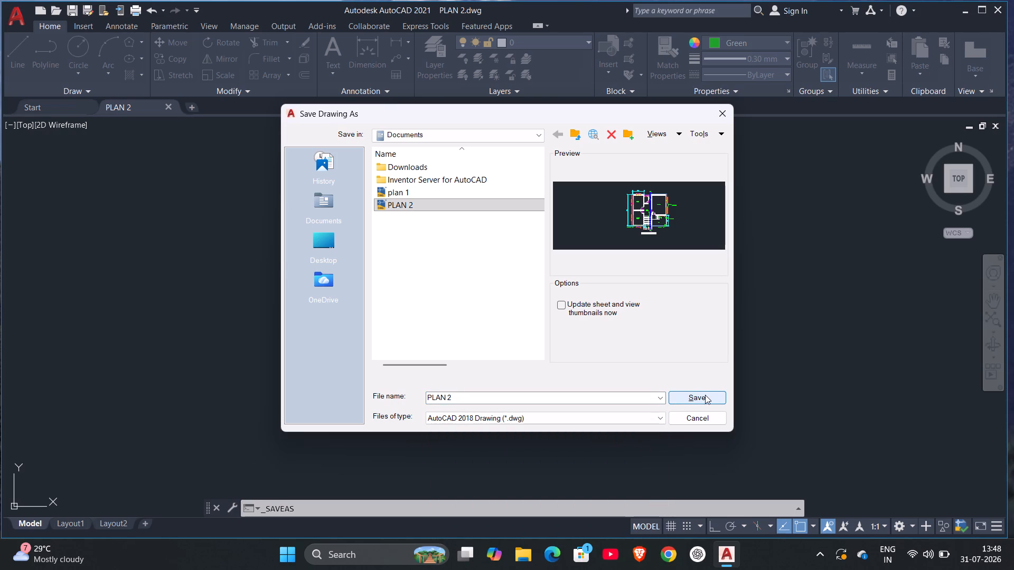
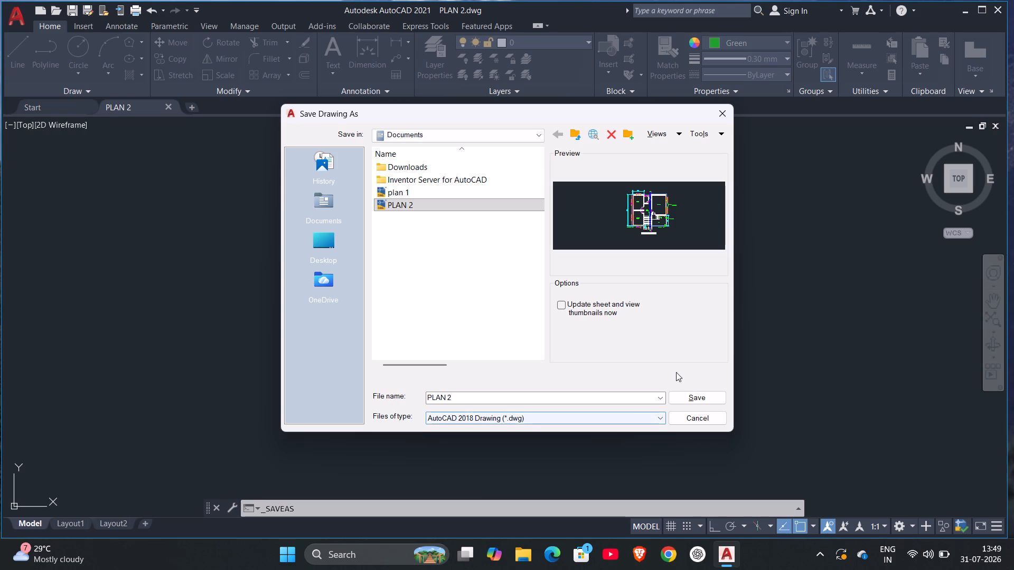
Save the drawing as PLAN 2 in Documents, replacing the existing file of that name.
click(687, 398)
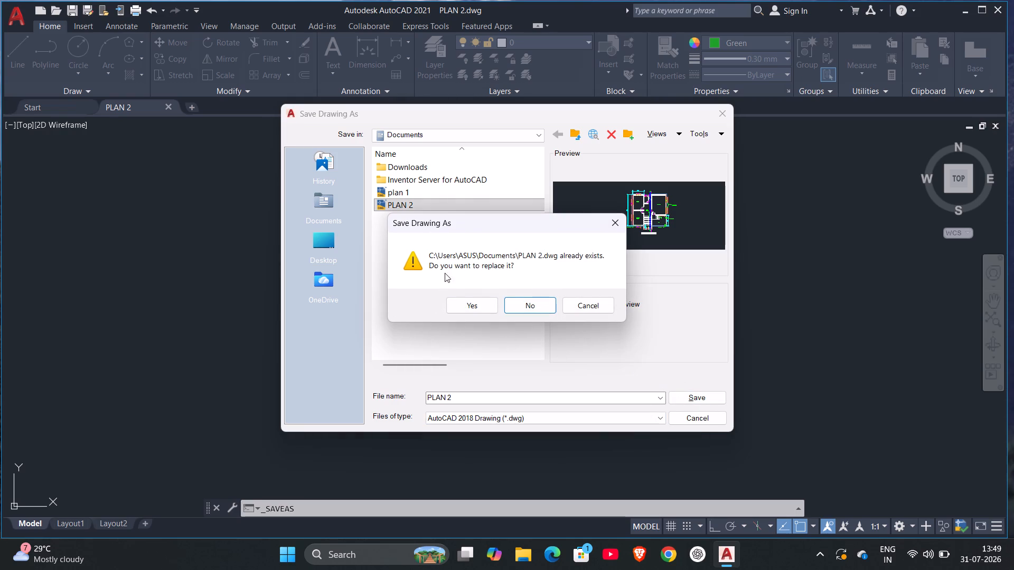
click(486, 302)
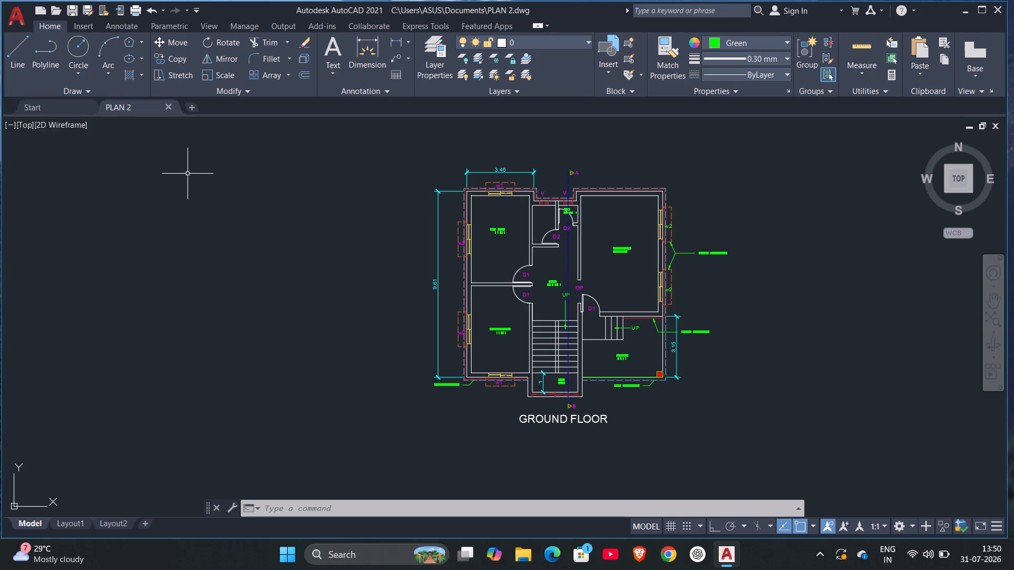
Start the Plot command and choose DWG To PDF.pc3 as the plotter.
key(Escape)
text(PL)
key(o)
key(t)
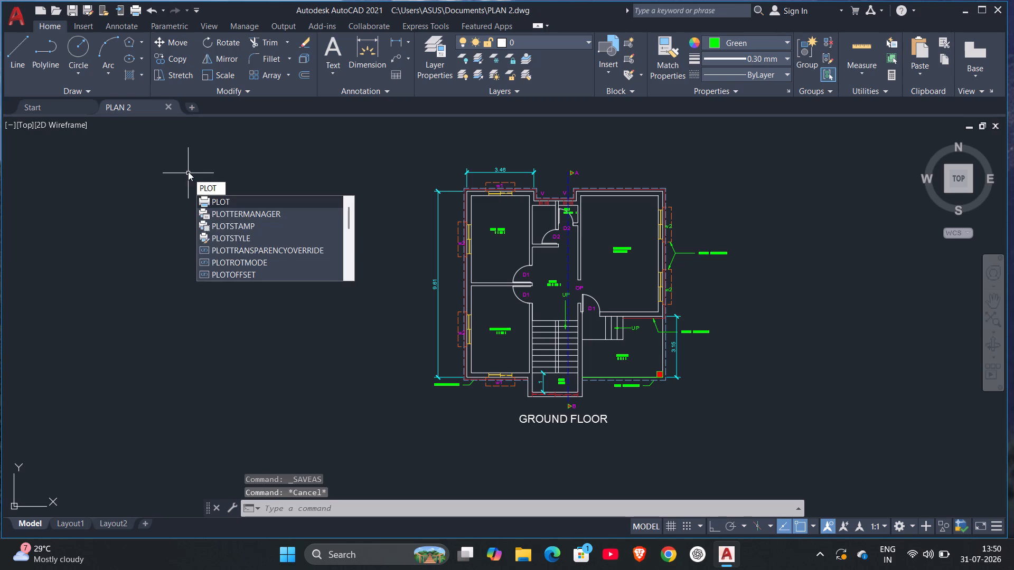
key(Return)
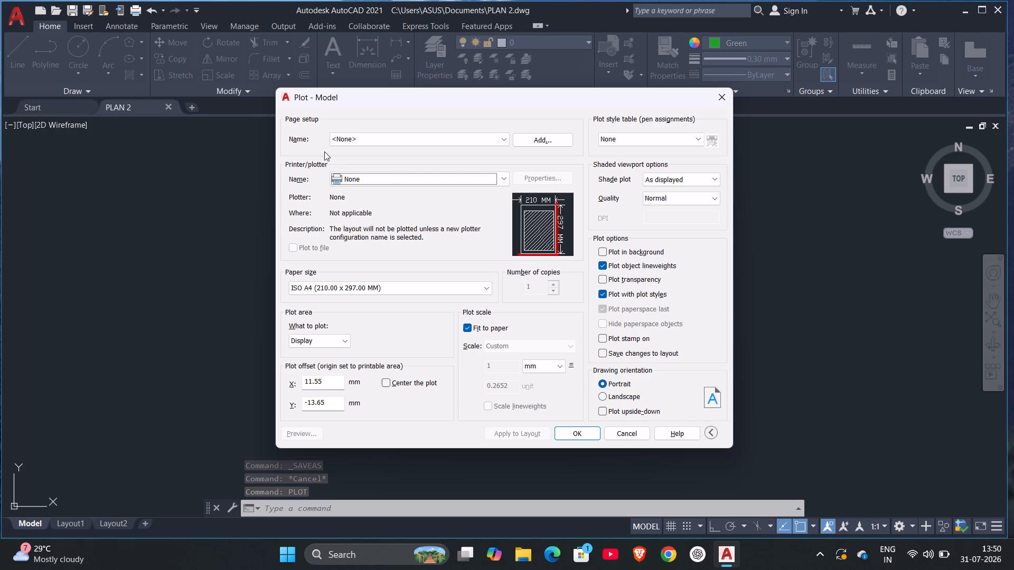
click(395, 177)
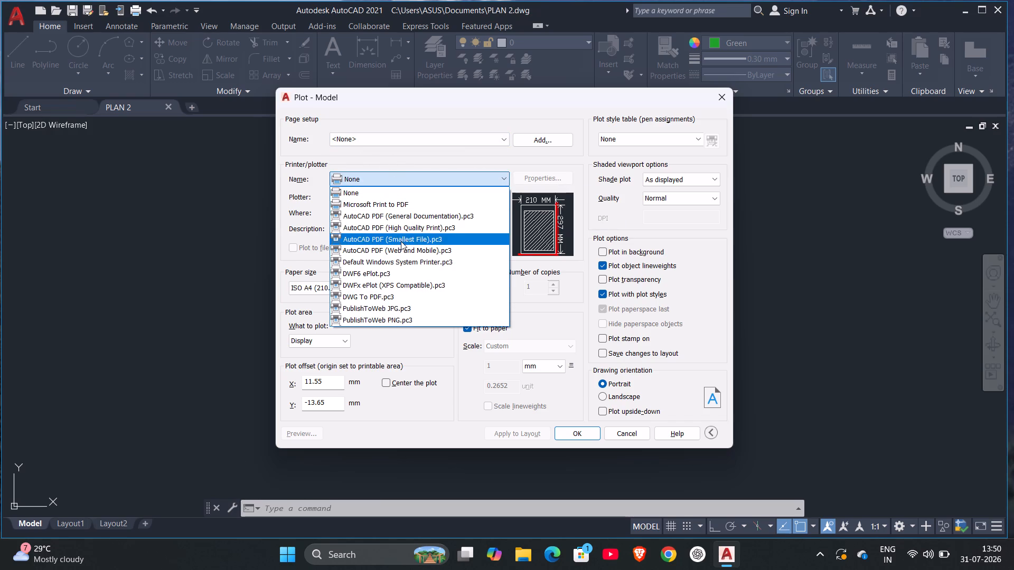
click(388, 295)
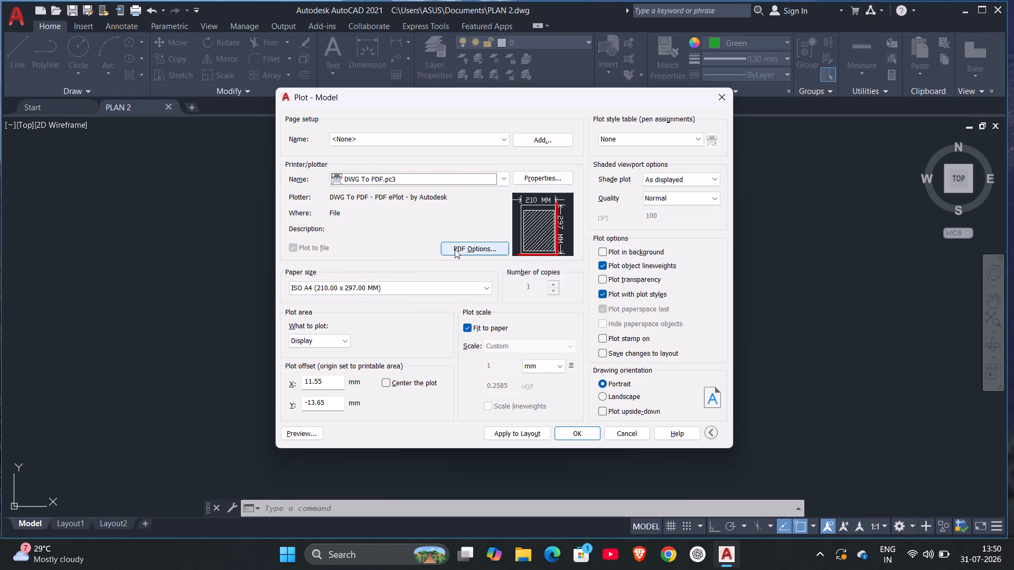
Set the PDF vector and raster image quality to 2400 dpi, applying the changes to the current plot only.
click(456, 249)
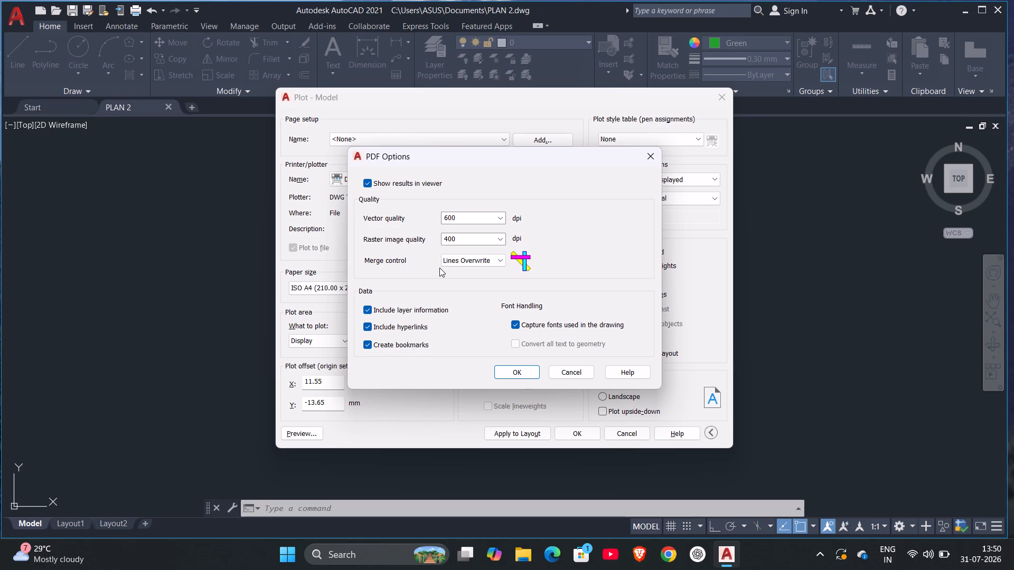
click(479, 212)
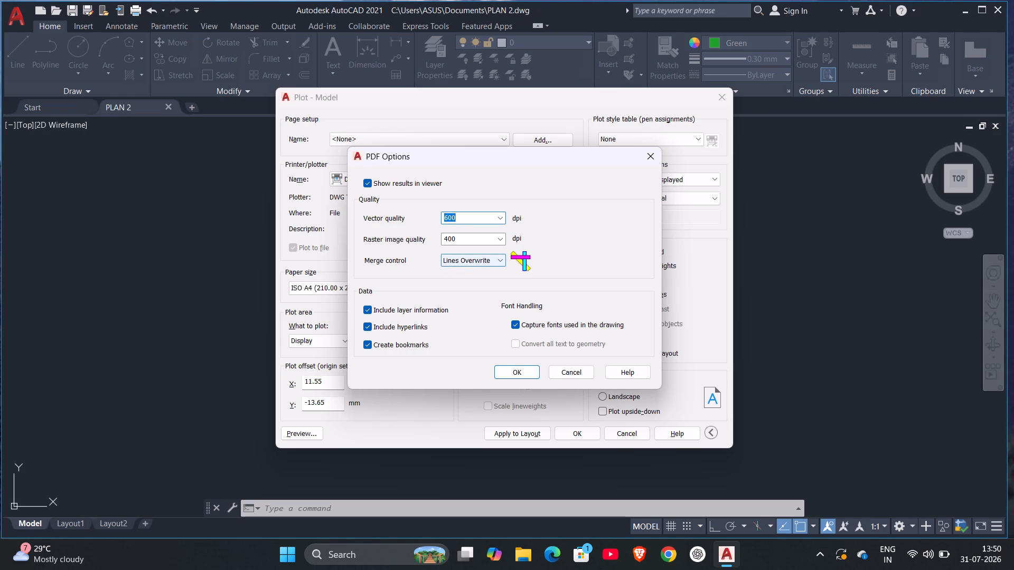
click(502, 218)
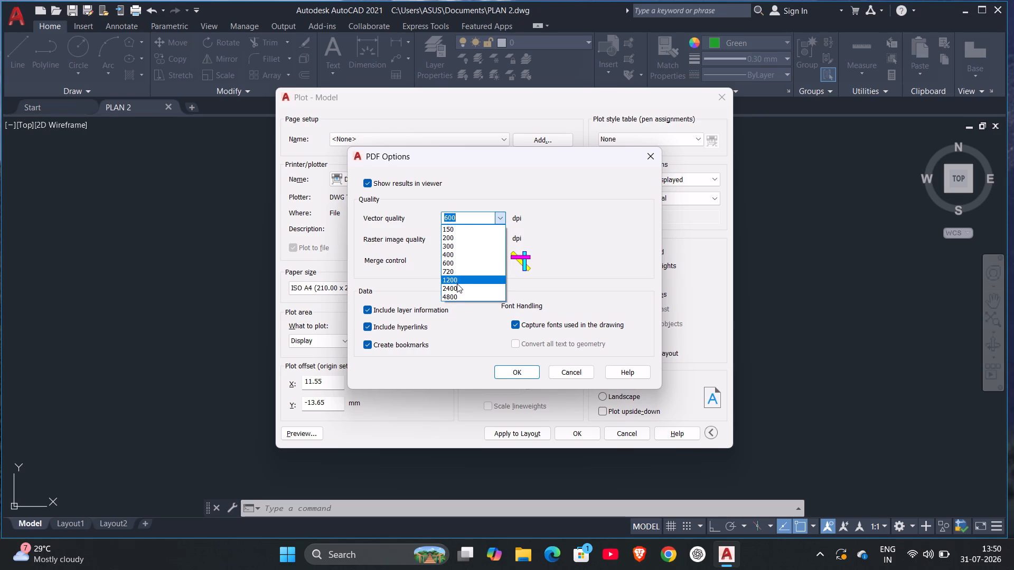
click(457, 284)
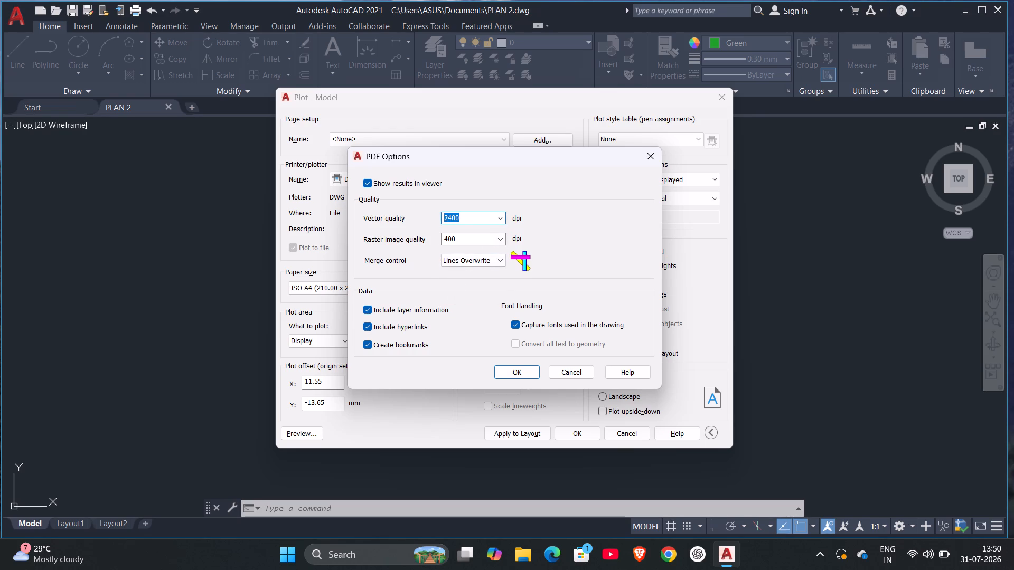
click(500, 242)
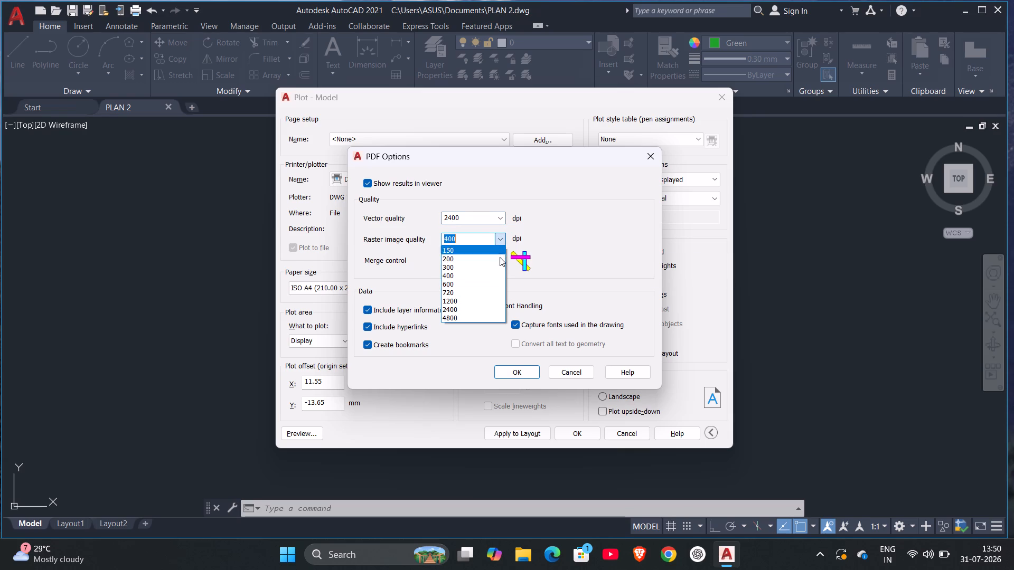
click(473, 306)
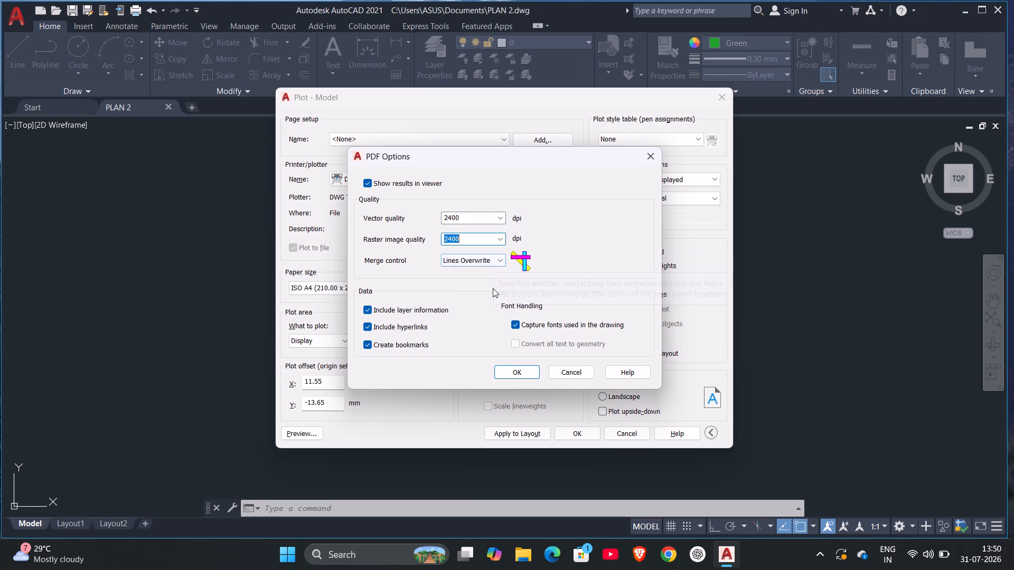
click(512, 375)
click(475, 312)
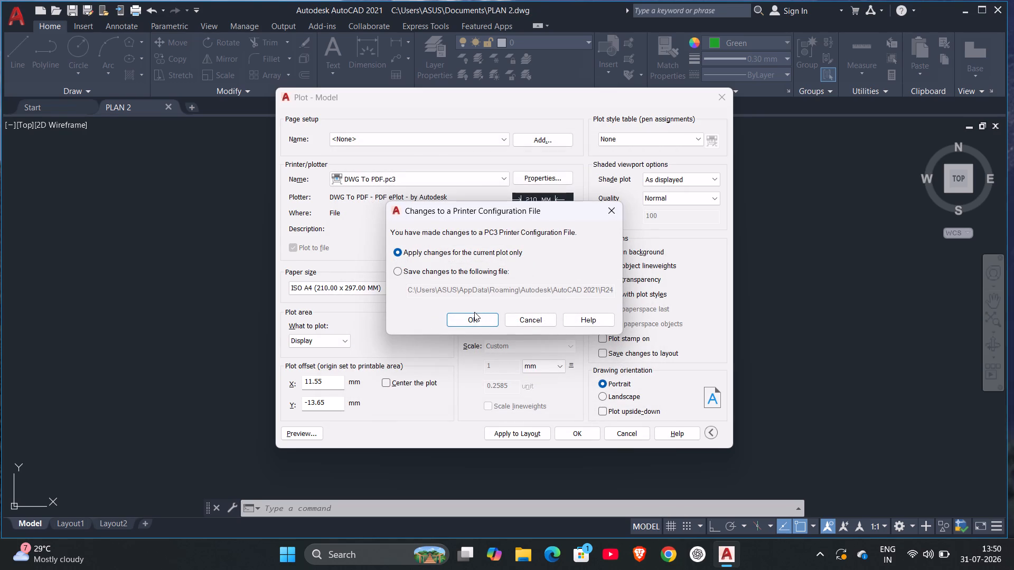
click(474, 320)
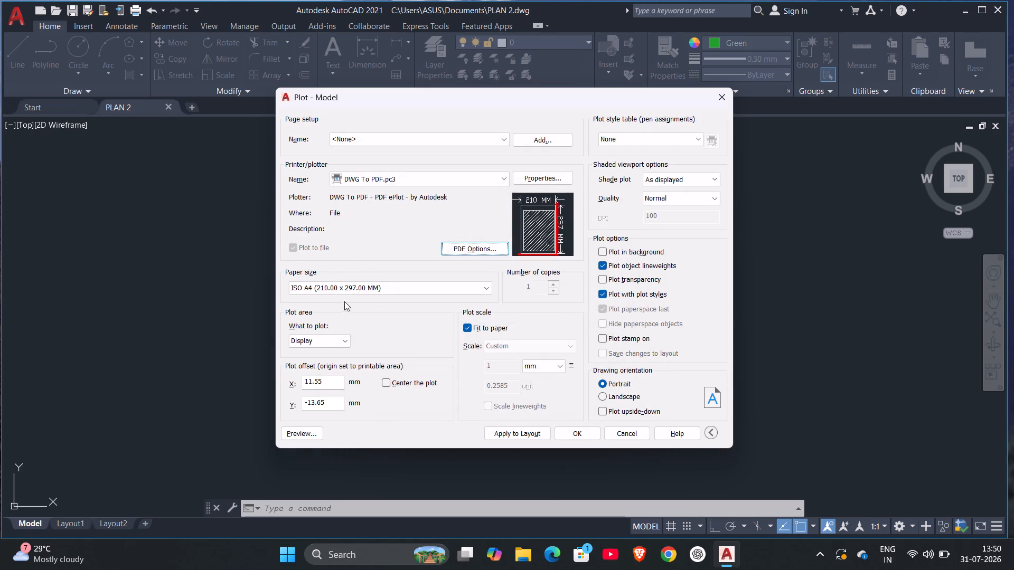
Set the plot's paper size to ISO A1 (841.00 x 594.00 MM).
click(484, 288)
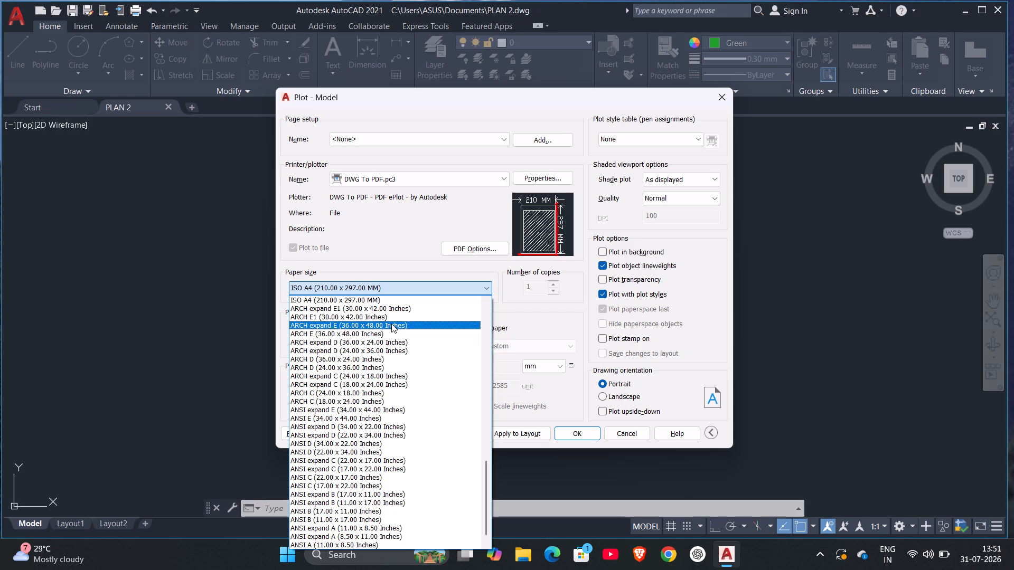
scroll(398, 363, down, 5)
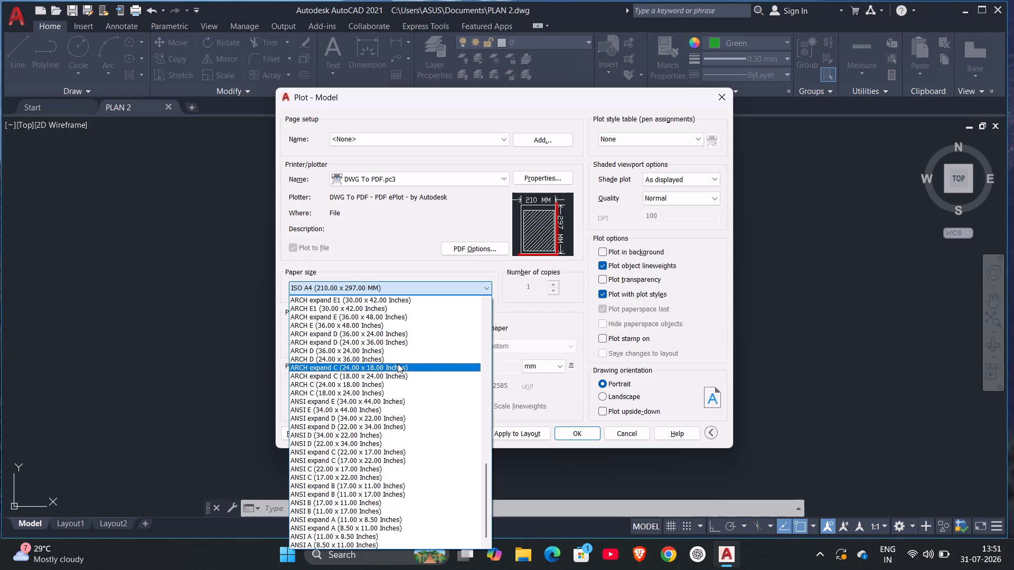
scroll(398, 364, down, 4)
scroll(355, 407, down, 7)
scroll(361, 388, up, 2)
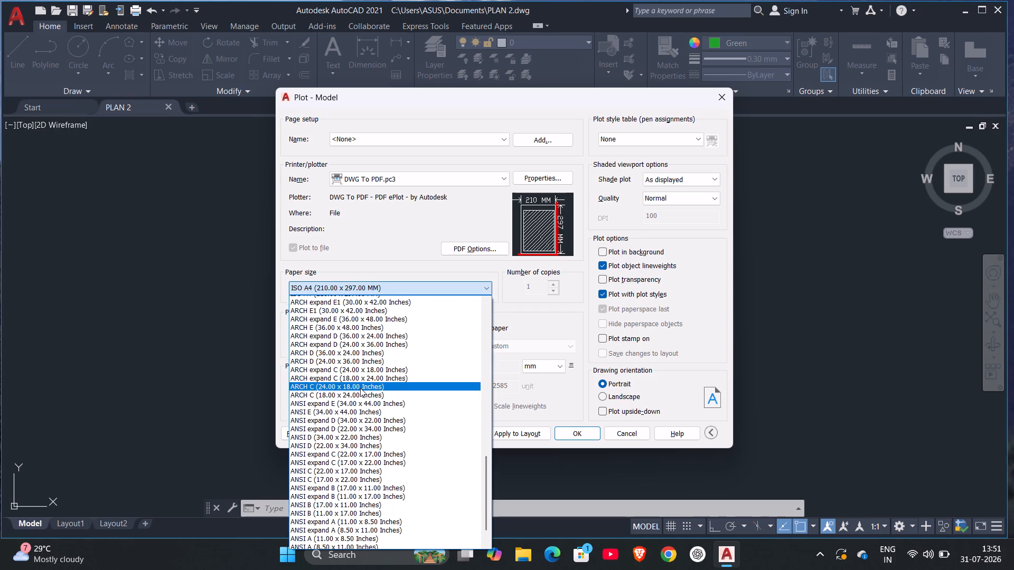
scroll(360, 388, up, 17)
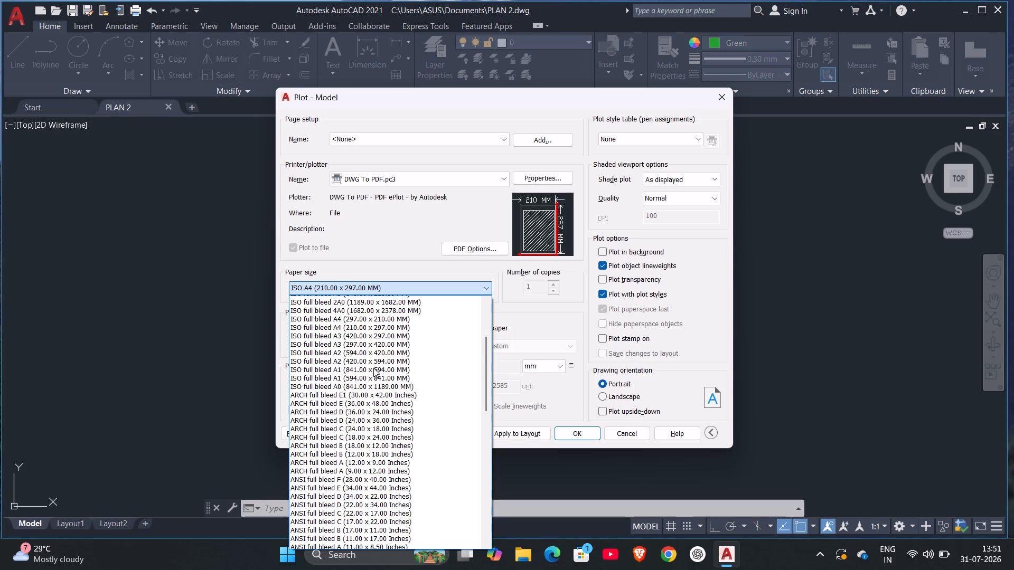
scroll(373, 368, up, 7)
scroll(373, 368, down, 14)
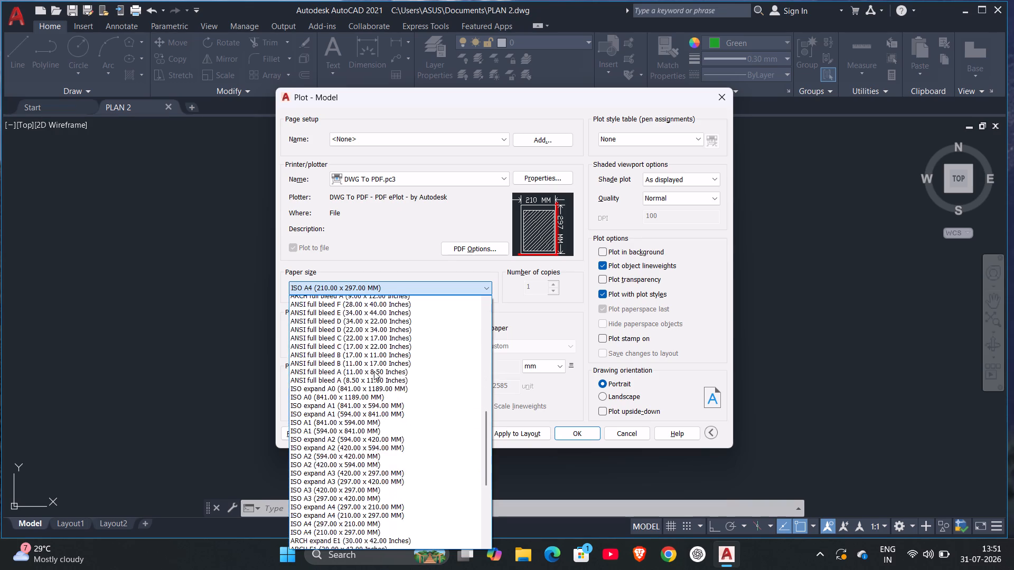
scroll(374, 372, down, 6)
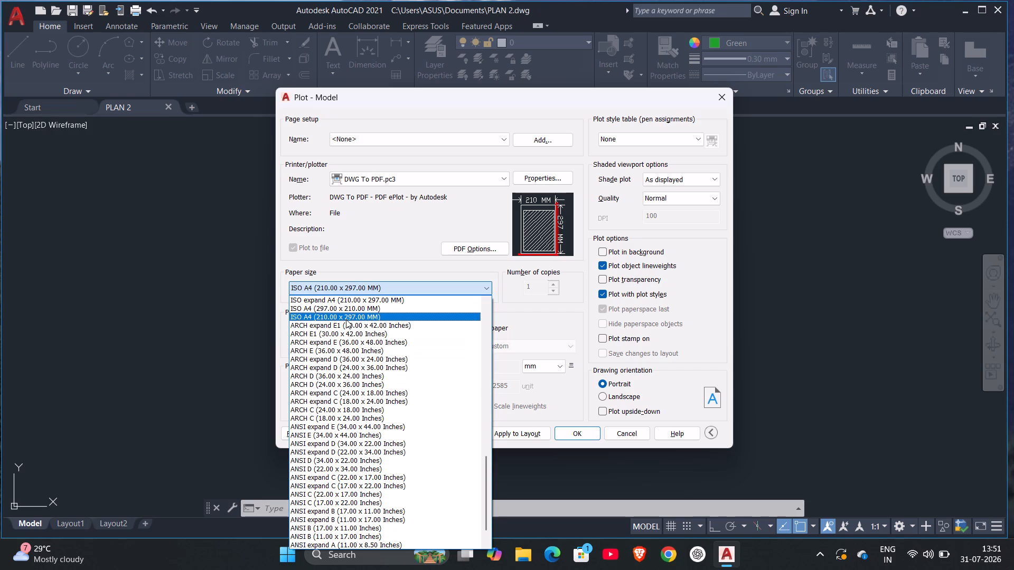
scroll(346, 319, up, 4)
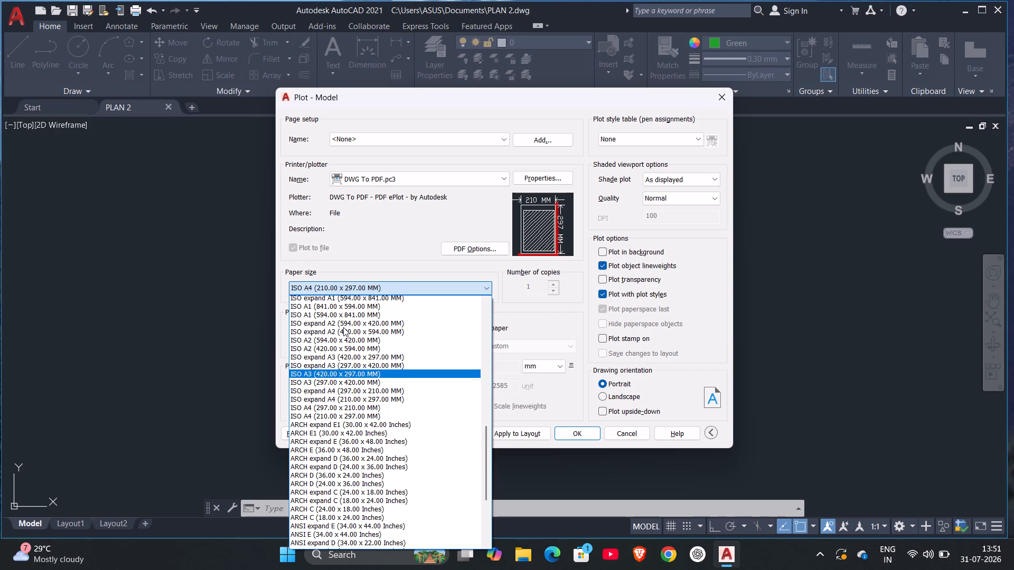
scroll(343, 327, up, 1)
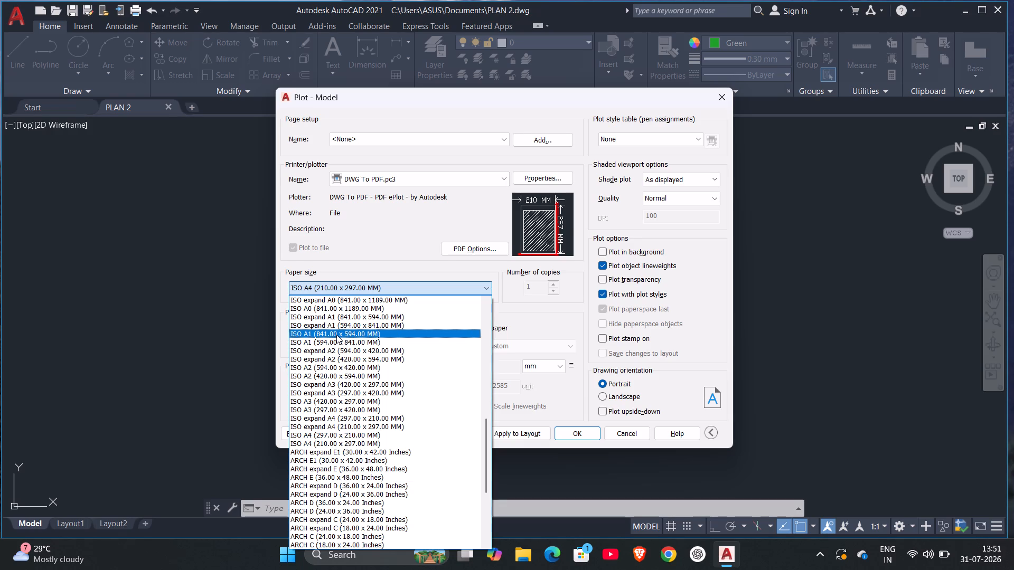
click(336, 335)
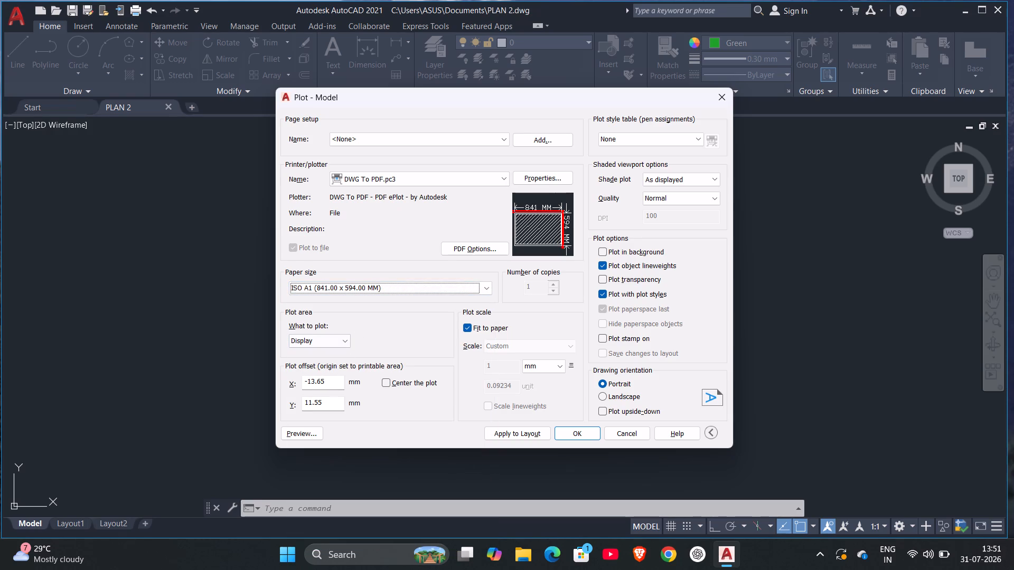
Define a window plot area around the whole ground floor plan with its title, and centre the plot.
click(342, 341)
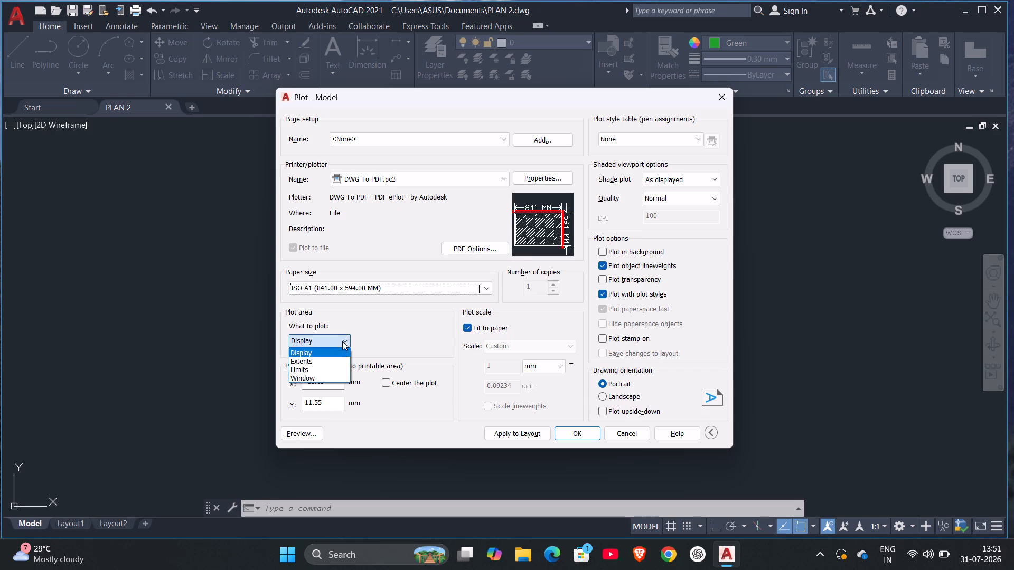
click(324, 374)
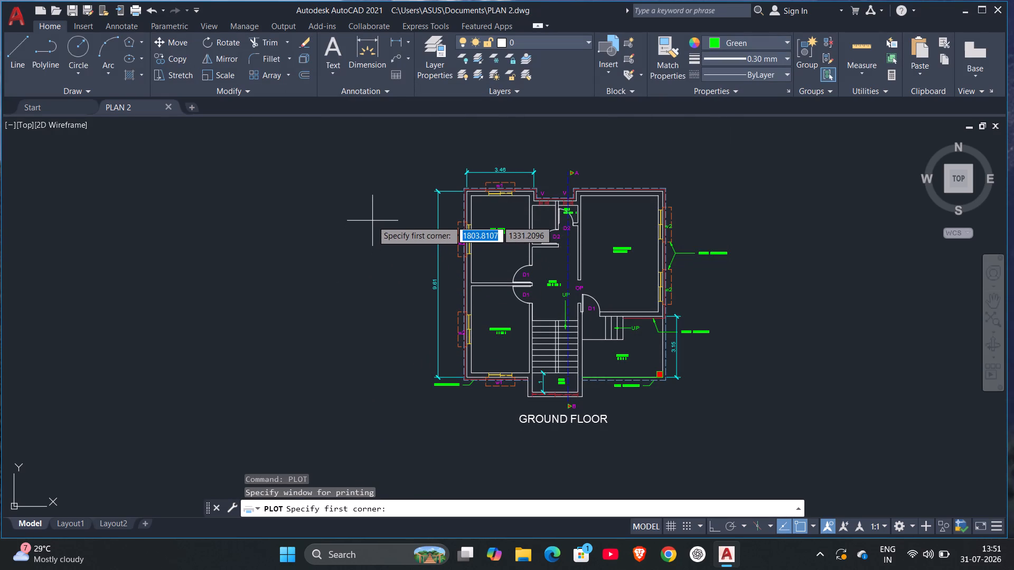
click(379, 161)
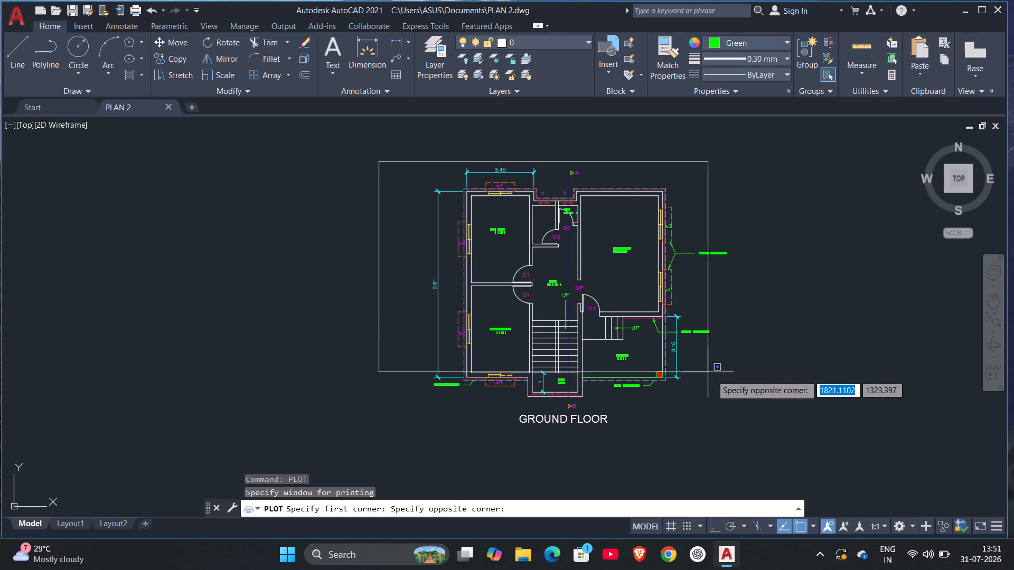
click(748, 441)
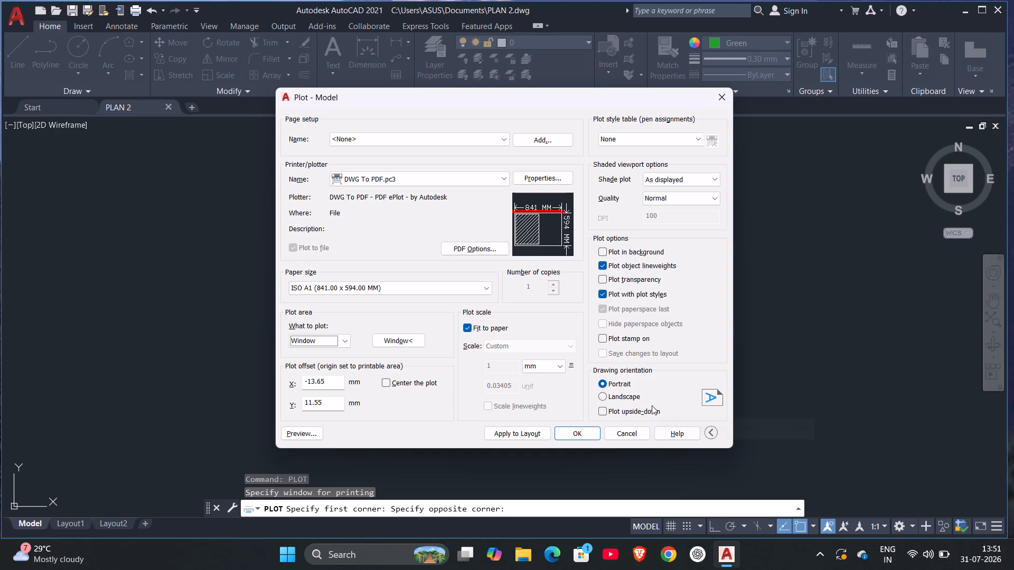
click(388, 383)
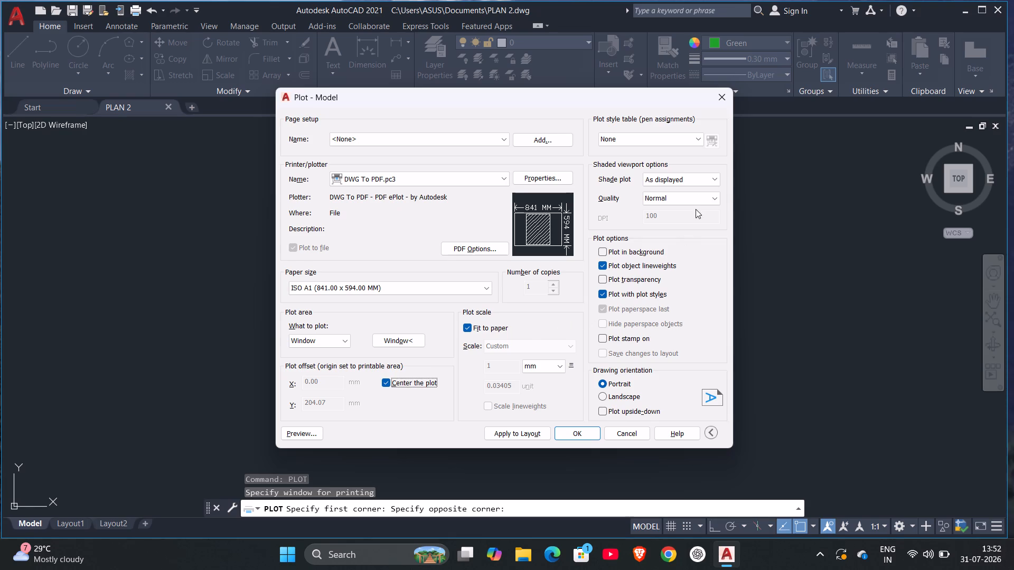
Assign the acad.ctb plot style table to the plot.
click(699, 138)
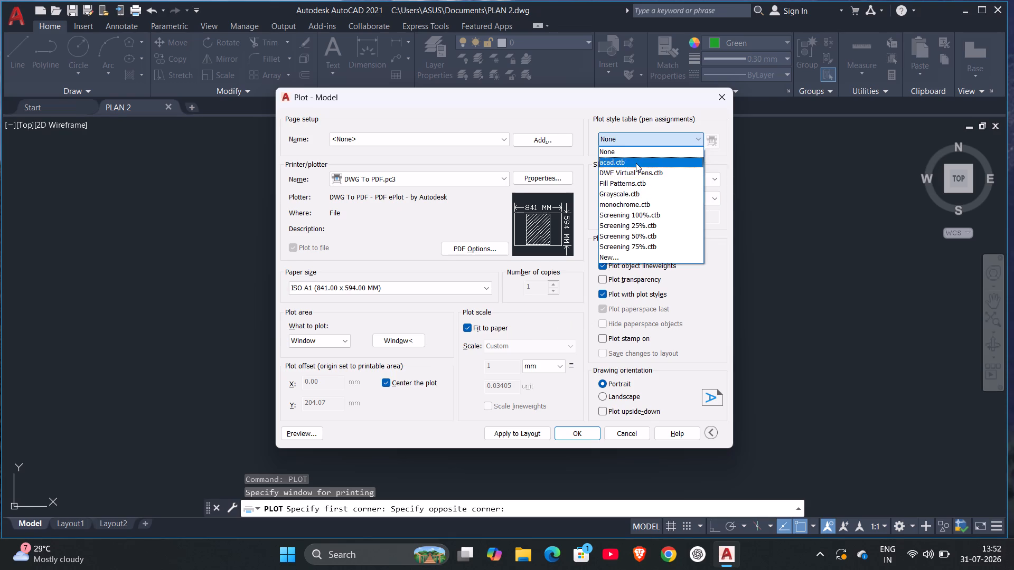
click(636, 163)
click(497, 302)
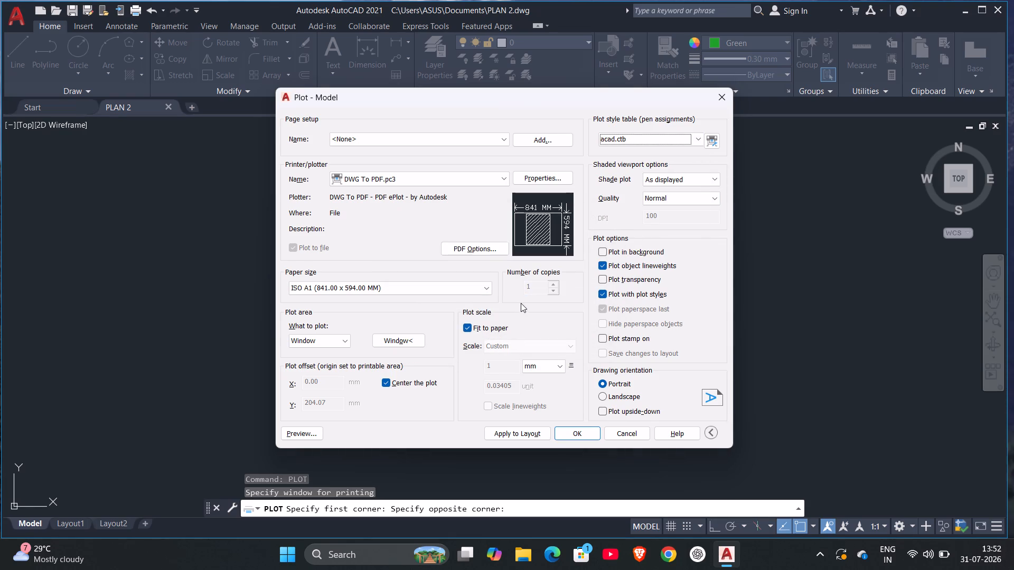
Preview the plot to check the ground floor plan on the sheet, then return to the plot settings.
click(306, 426)
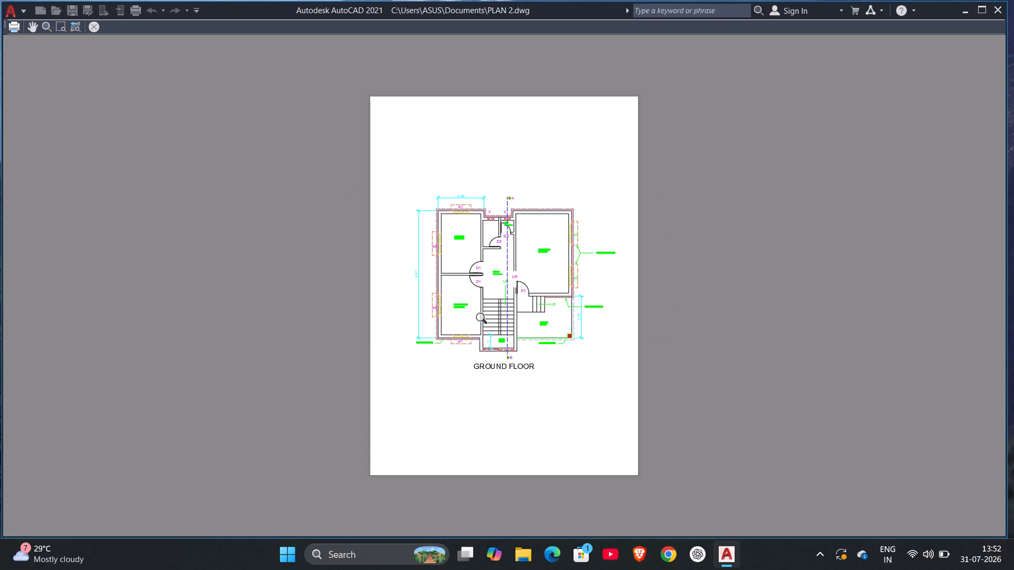
click(515, 310)
drag(542, 315, 542, 320)
click(556, 358)
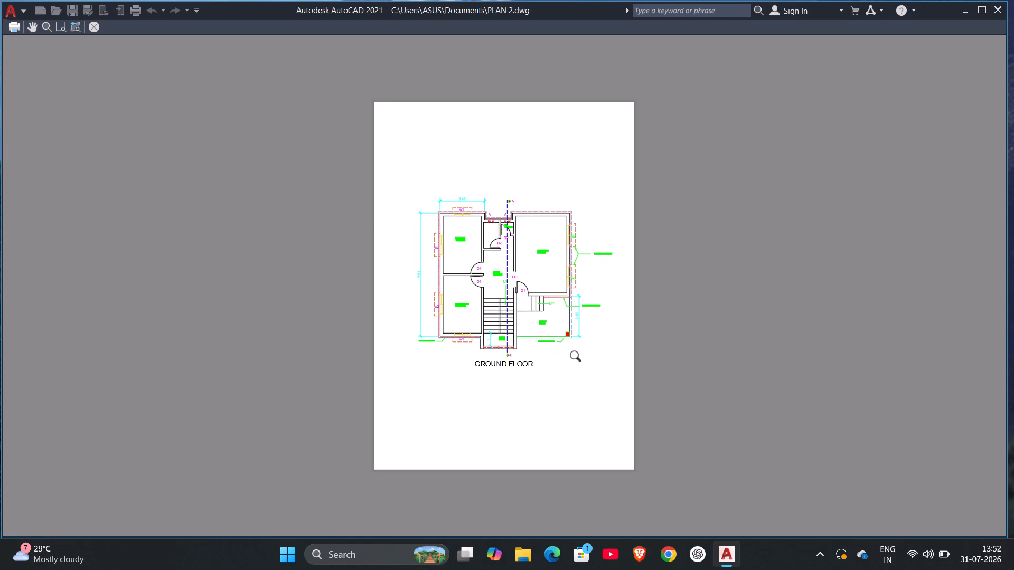
click(580, 357)
right_click(589, 351)
click(615, 360)
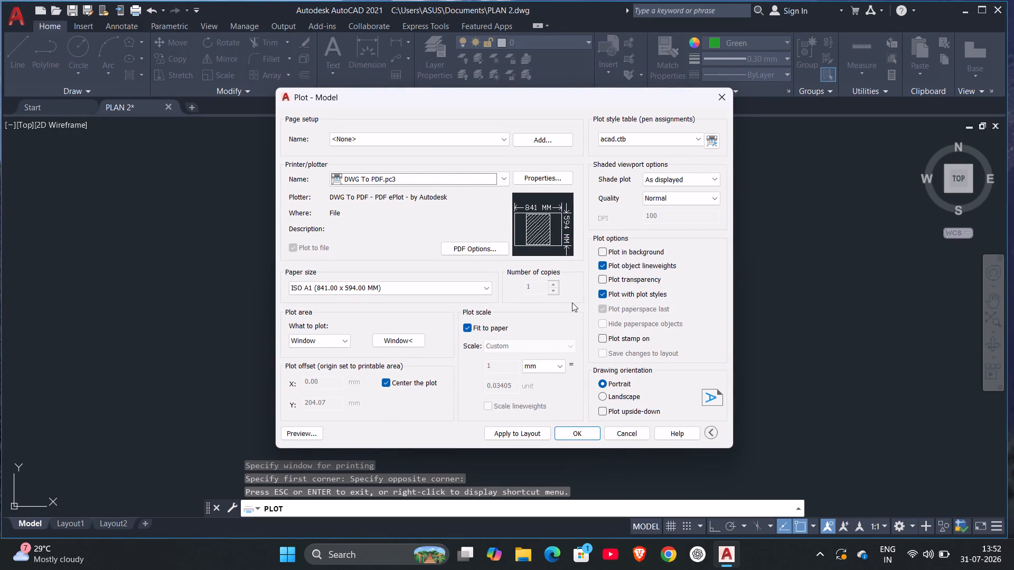
Run the plot and save it as PLAN 2-Model.pdf in the Documents folder.
click(577, 430)
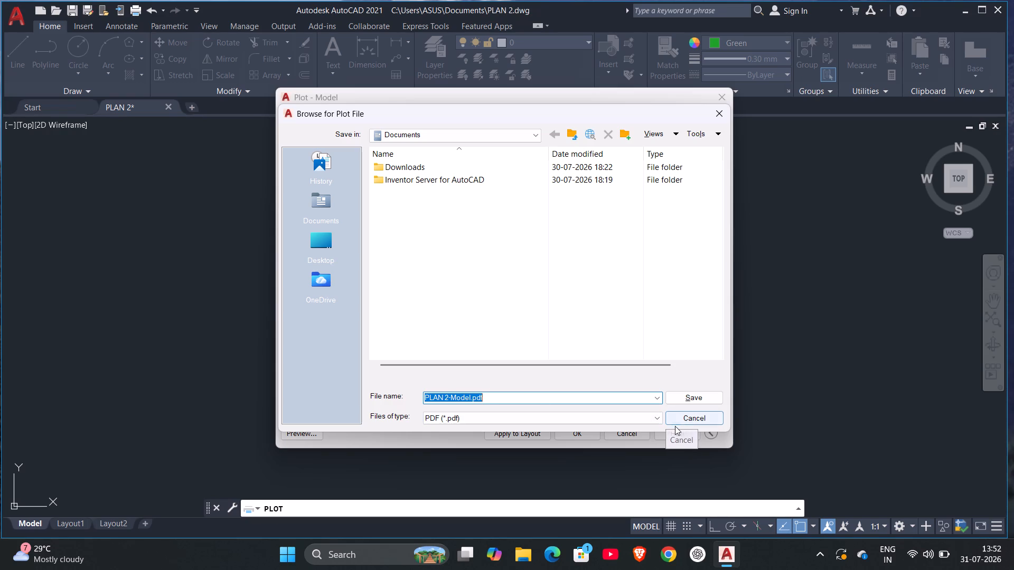
click(700, 401)
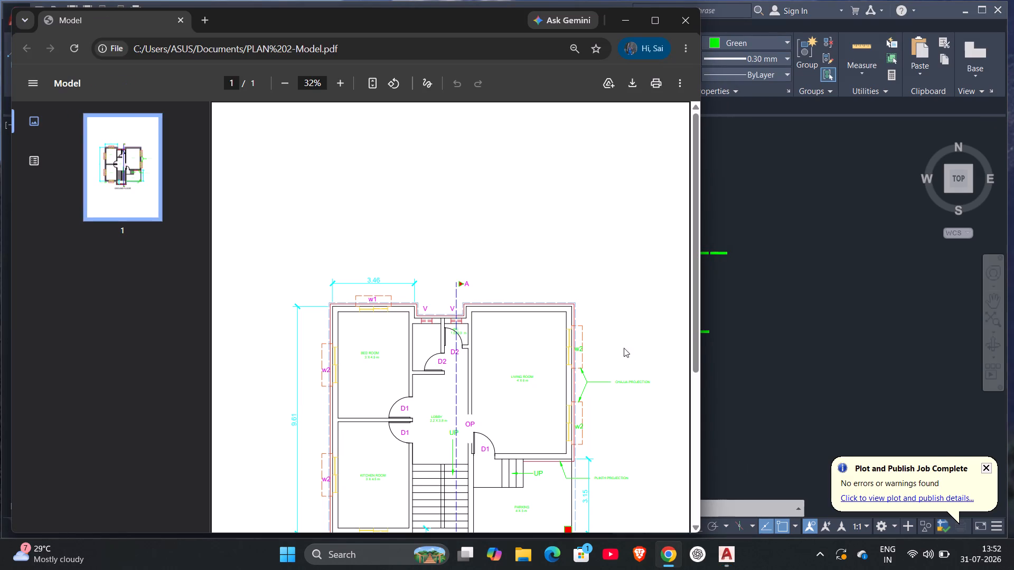
Examine the plotted ground floor plan in the PDF viewer from top to bottom, then close the viewer.
scroll(568, 355, down, 2)
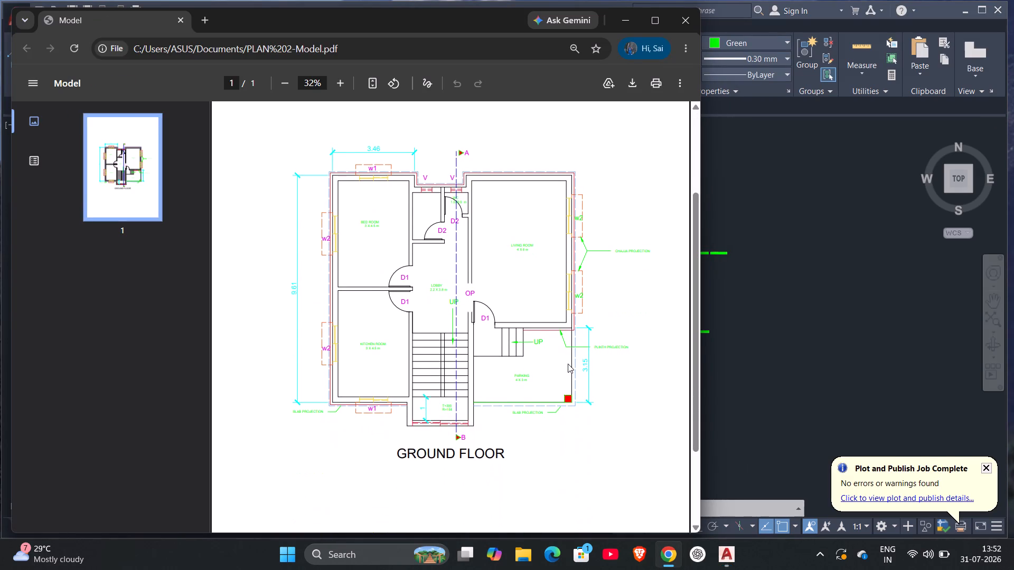
scroll(568, 364, down, 3)
scroll(568, 364, up, 3)
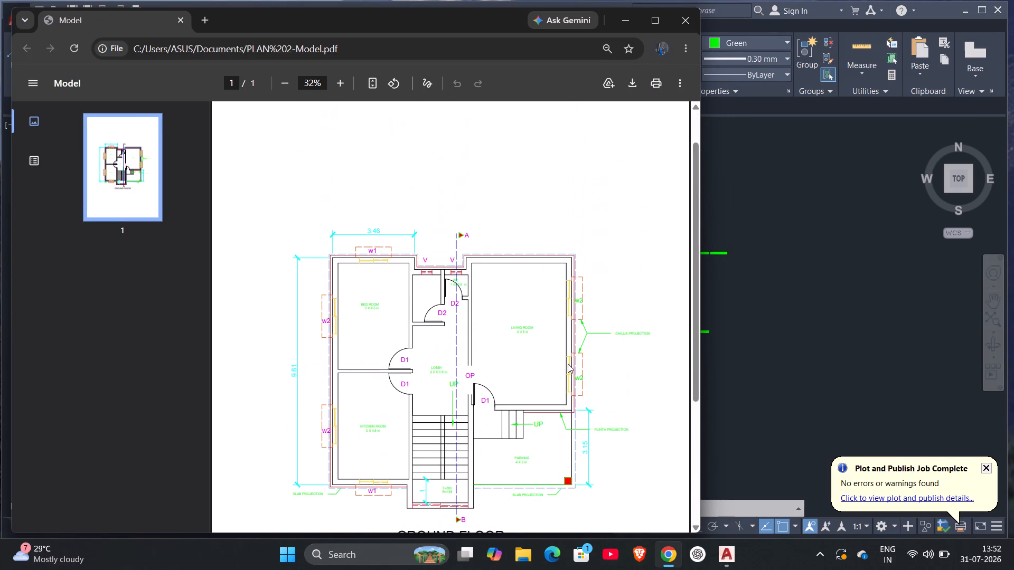
scroll(568, 364, up, 3)
click(679, 79)
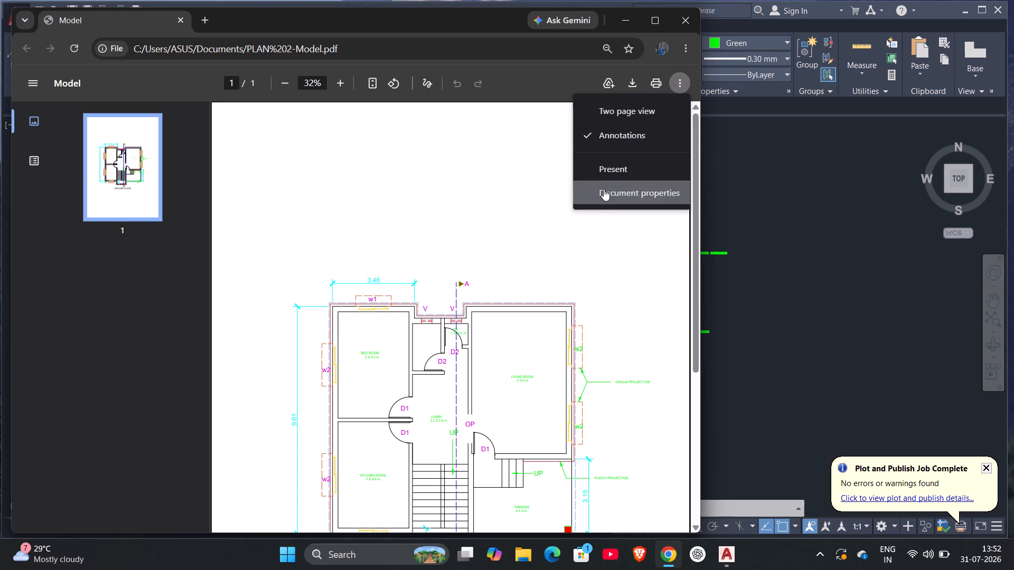
click(540, 185)
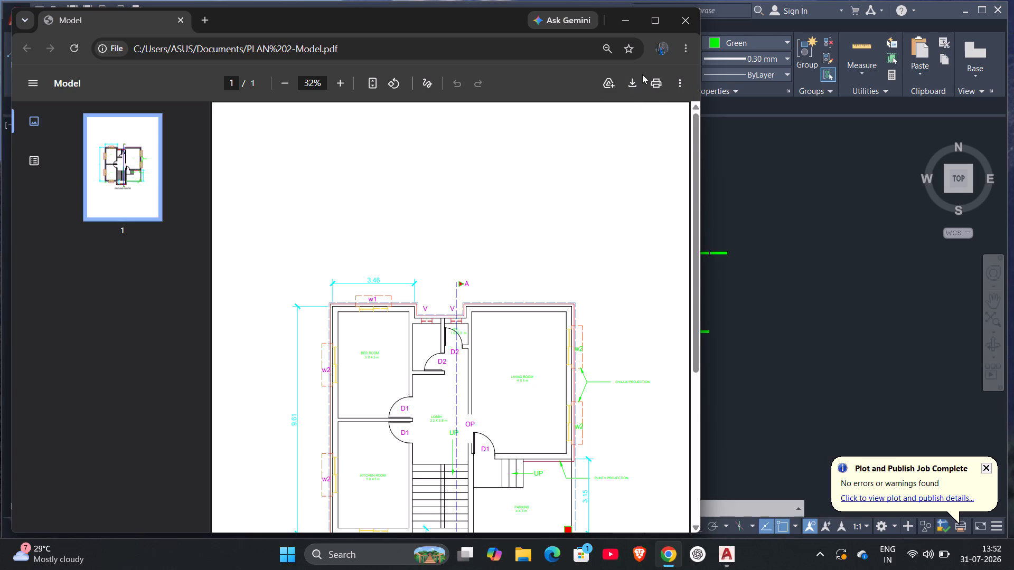
click(692, 20)
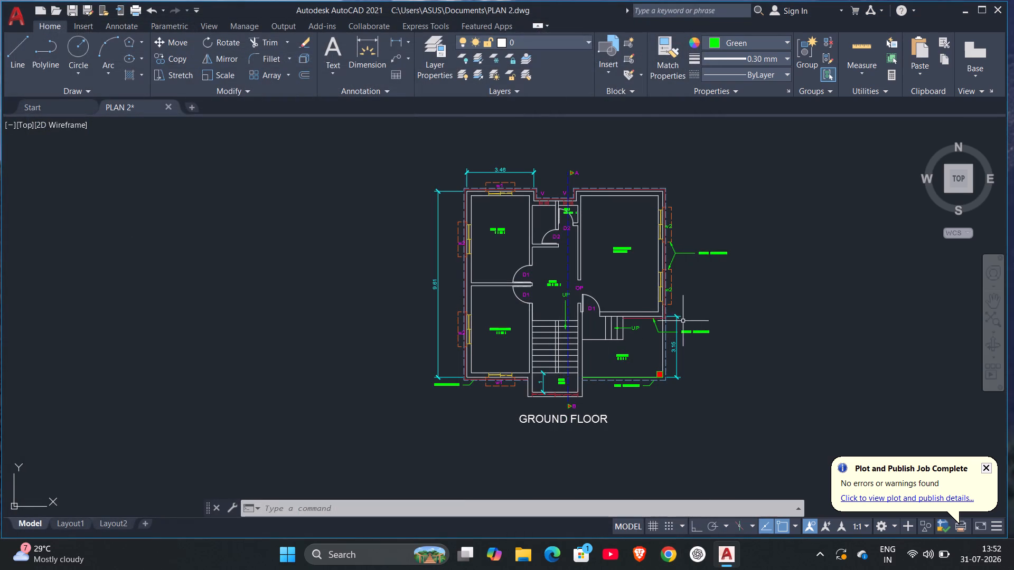
Quit AutoCAD without saving the changes to PLAN 2.dwg.
scroll(683, 321, down, 3)
scroll(681, 312, up, 1)
scroll(682, 304, down, 2)
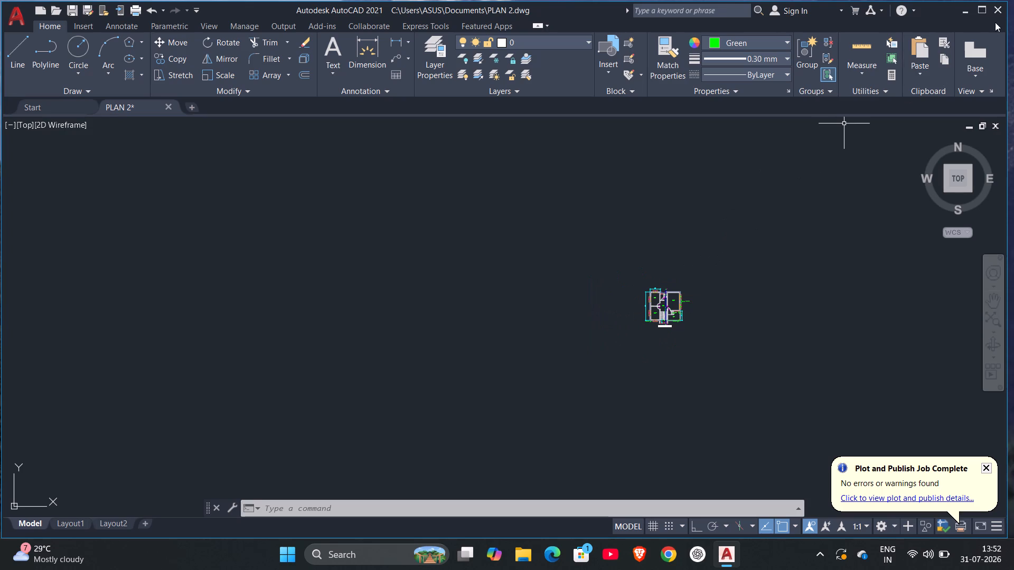
click(1000, 9)
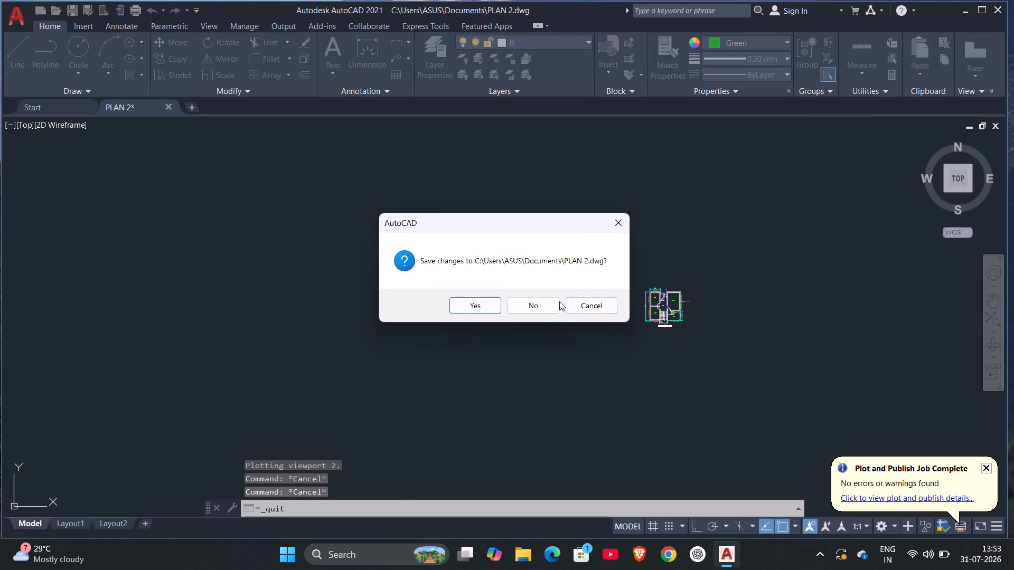
click(528, 305)
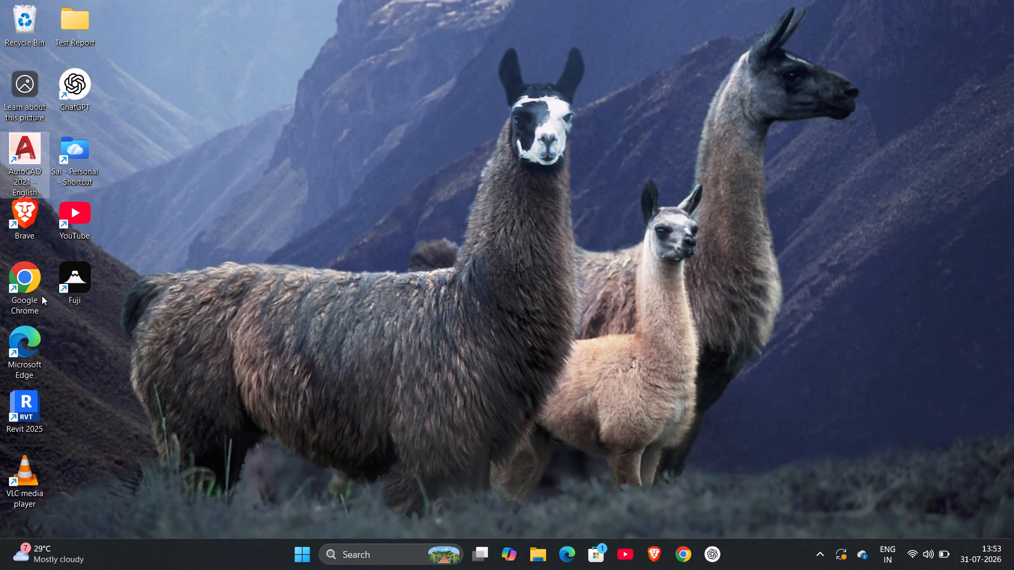
Launch the Fuji application from the desktop.
double_click(72, 274)
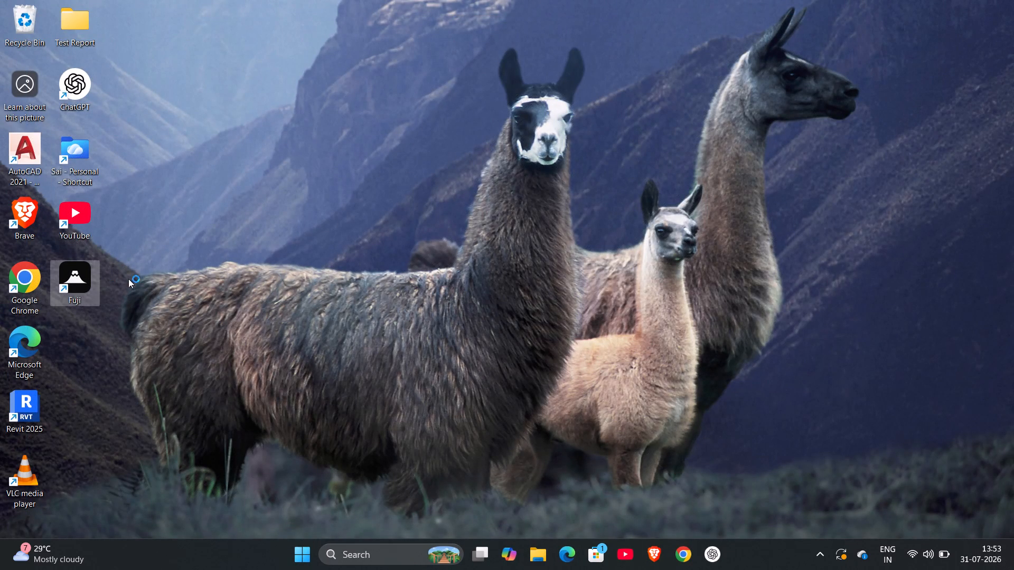